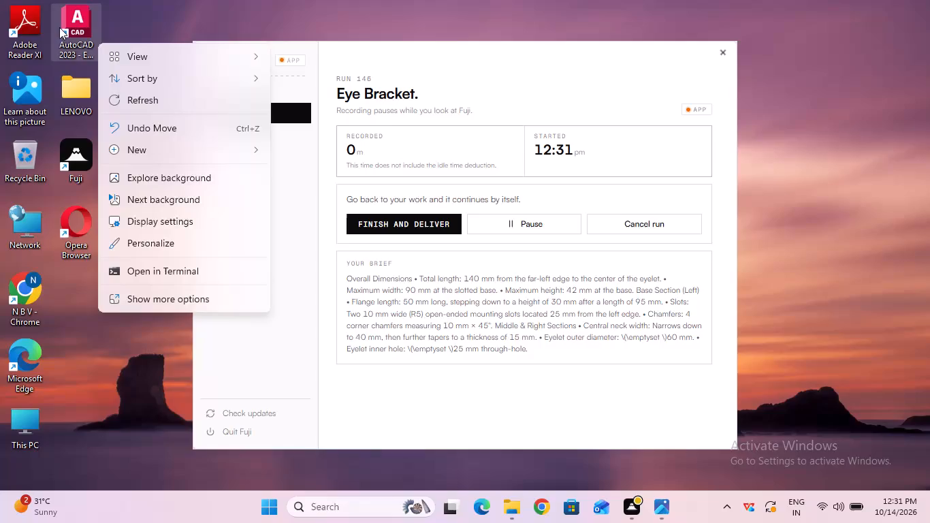
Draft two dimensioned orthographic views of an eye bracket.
Launch AutoCAD 2023 and create a new drawing from the acad.dwt template.
{"action": "double_click", "coordinate": [63, 27]}
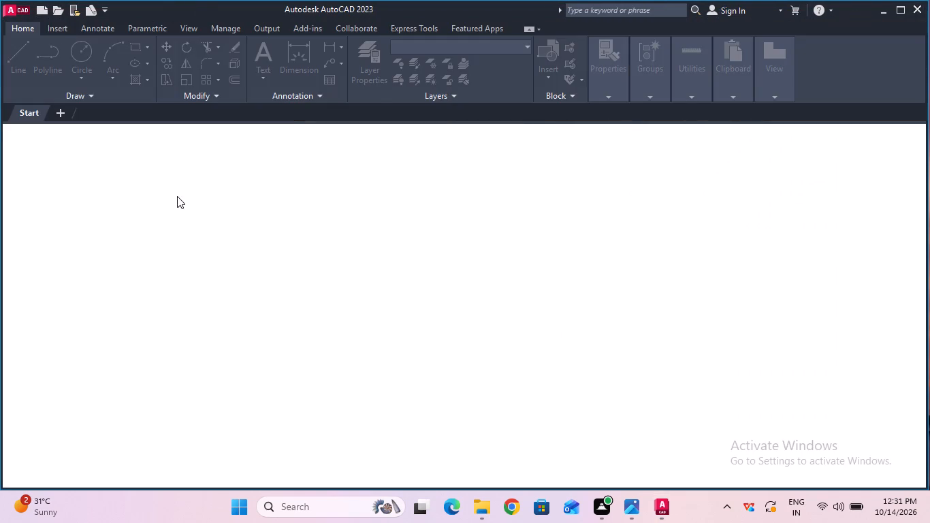
{"action": "left_click", "coordinate": [143, 262]}
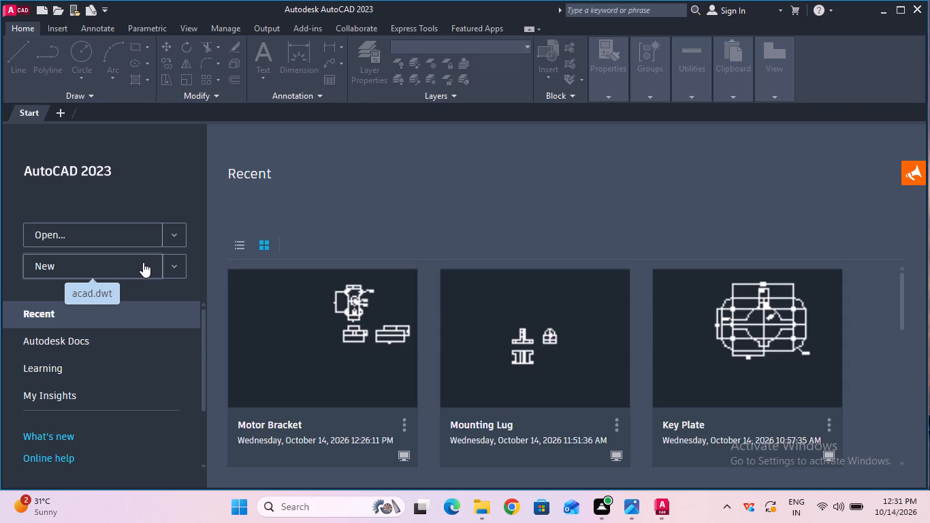
{"action": "left_click", "coordinate": [143, 262]}
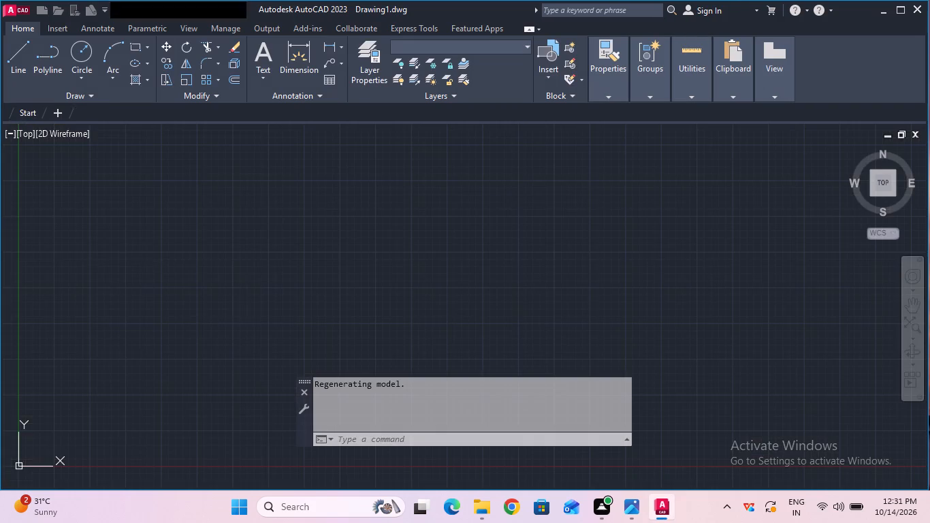
Turn on command history logging with LOGFILEON.
{"action": "left_click", "coordinate": [373, 436]}
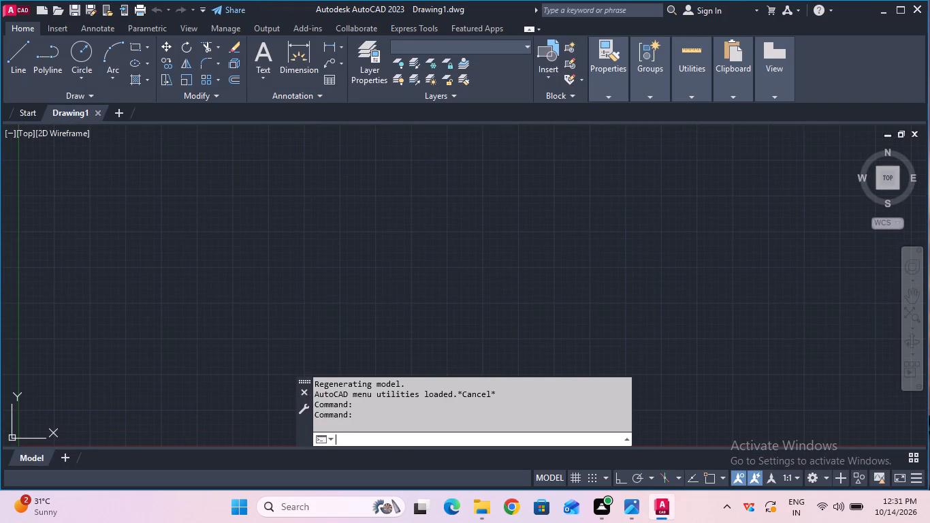
{"action": "left_click", "coordinate": [384, 441]}
{"action": "type", "text": "log"}
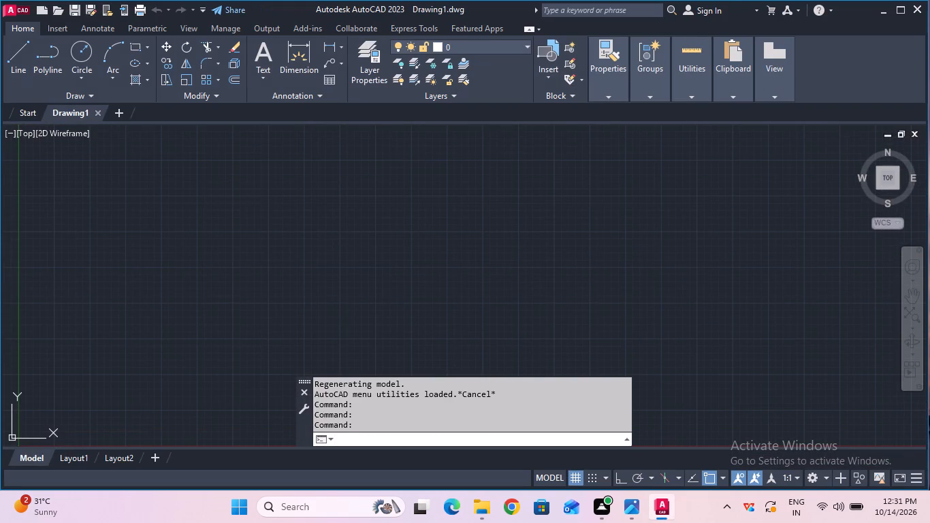
{"action": "type", "text": "fil"}
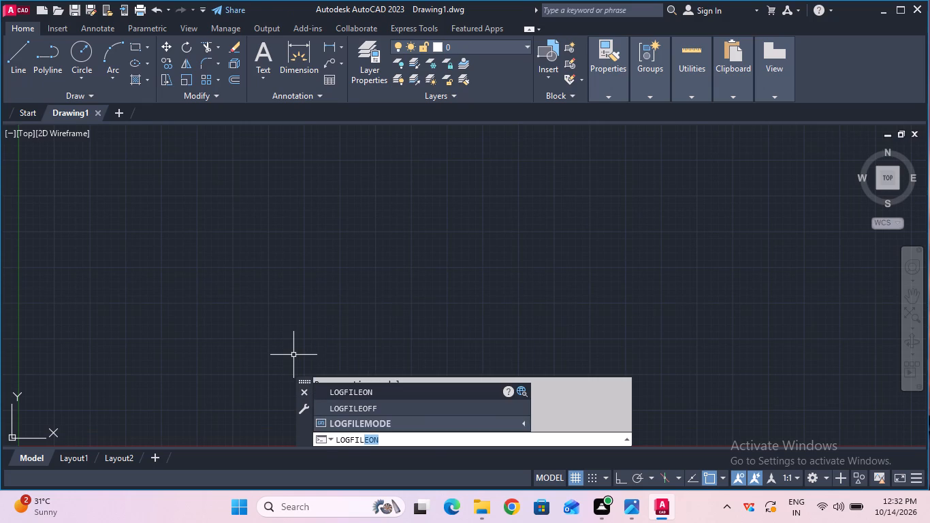
{"action": "left_click", "coordinate": [381, 393]}
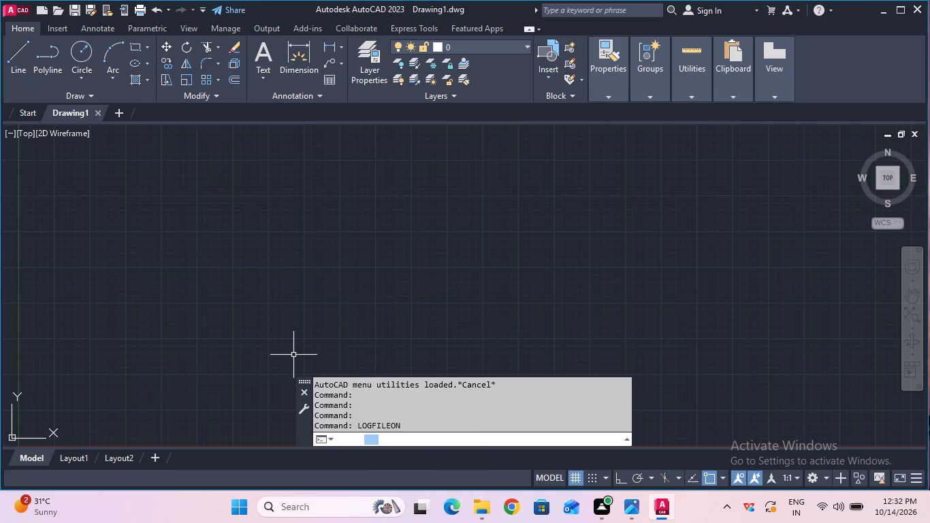
Configure the drawing units to a length precision of 0 and an insertion scale in millimeters.
{"action": "left_click", "coordinate": [418, 438]}
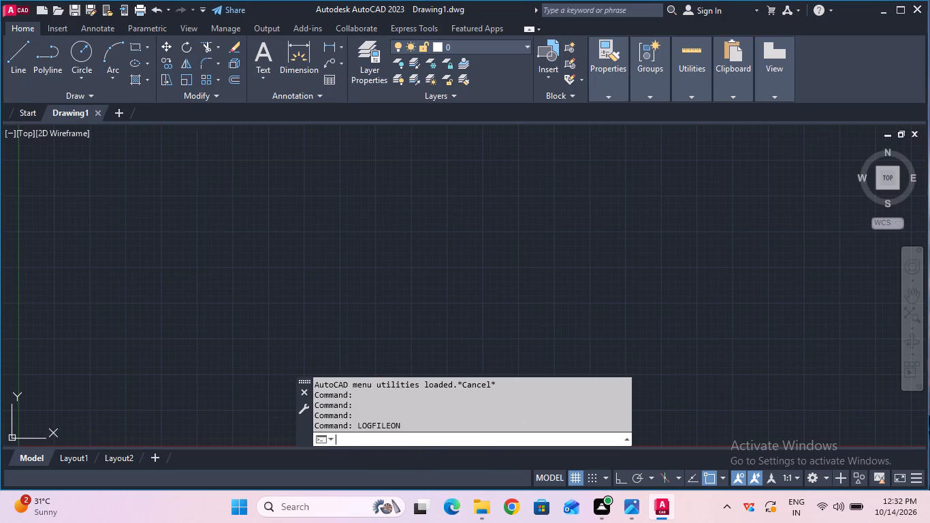
{"action": "type", "text": "units"}
{"action": "key", "text": "Return"}
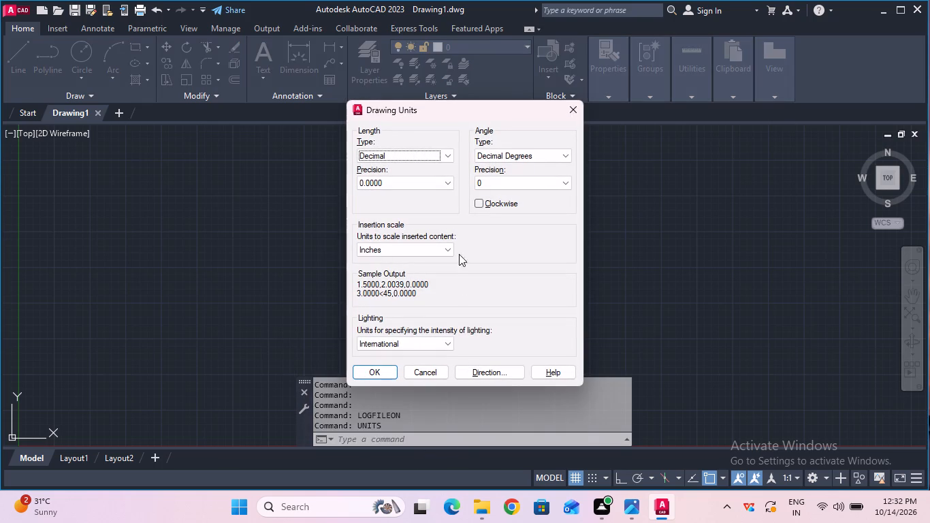
{"action": "left_click", "coordinate": [425, 178]}
{"action": "left_click", "coordinate": [438, 191]}
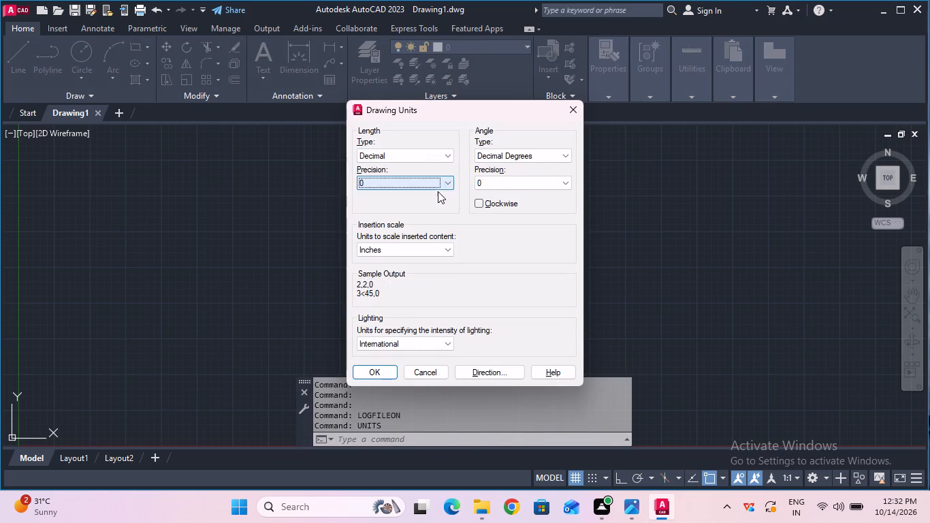
{"action": "left_click", "coordinate": [436, 246]}
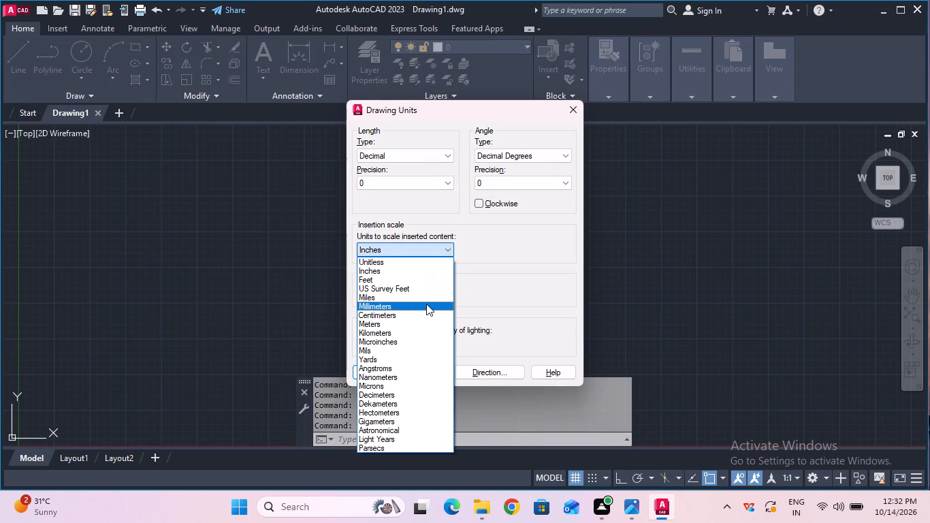
{"action": "left_click", "coordinate": [426, 304]}
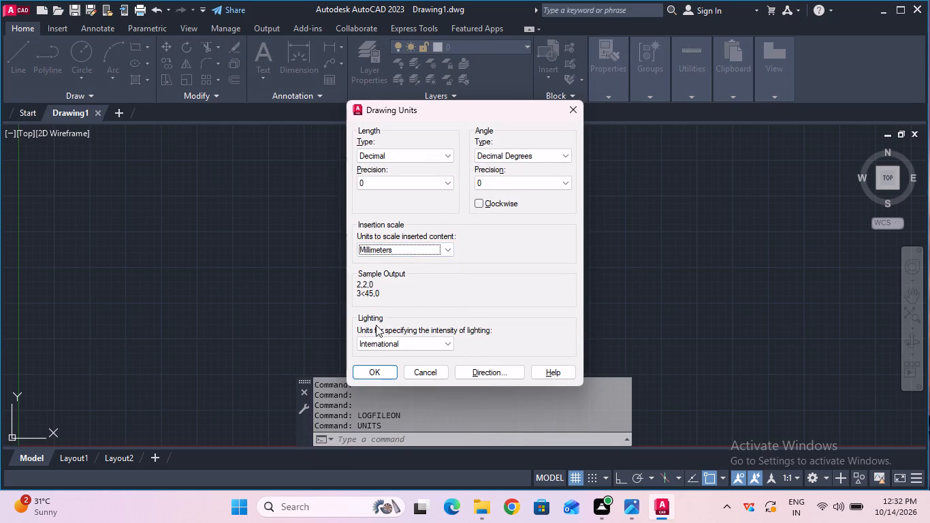
{"action": "left_click", "coordinate": [368, 368]}
Modify the Standard dimension style so its linear dimensions use a precision of 0.
{"action": "left_click", "coordinate": [387, 441]}
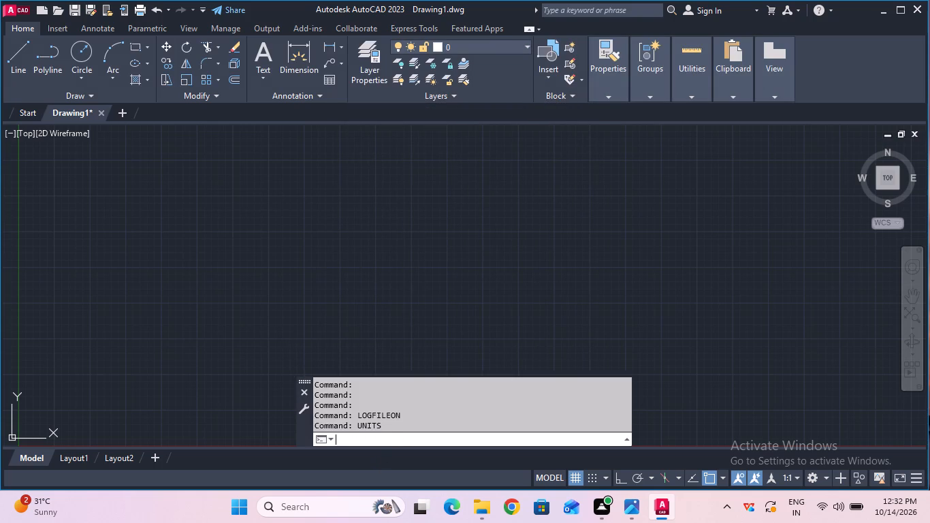
{"action": "left_click", "coordinate": [389, 439]}
{"action": "key", "text": "d"}
{"action": "key", "text": "Return"}
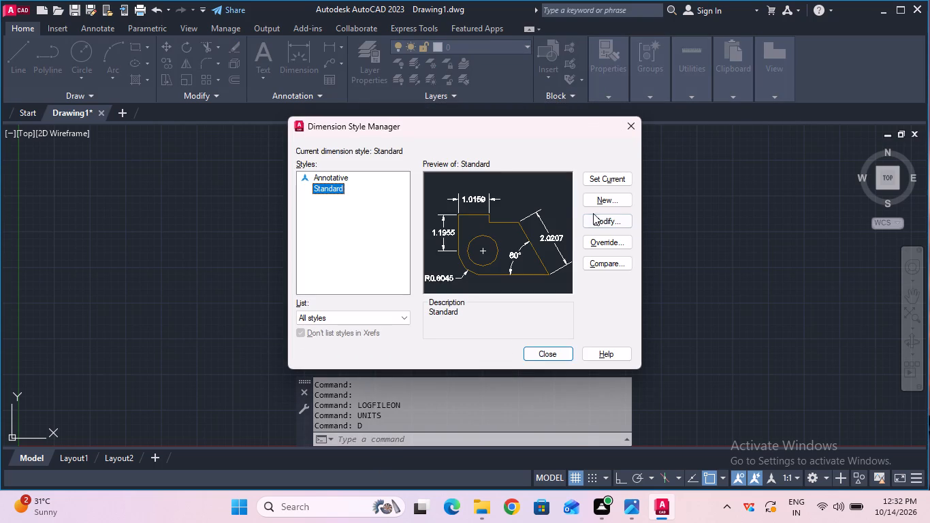
{"action": "left_click", "coordinate": [593, 213]}
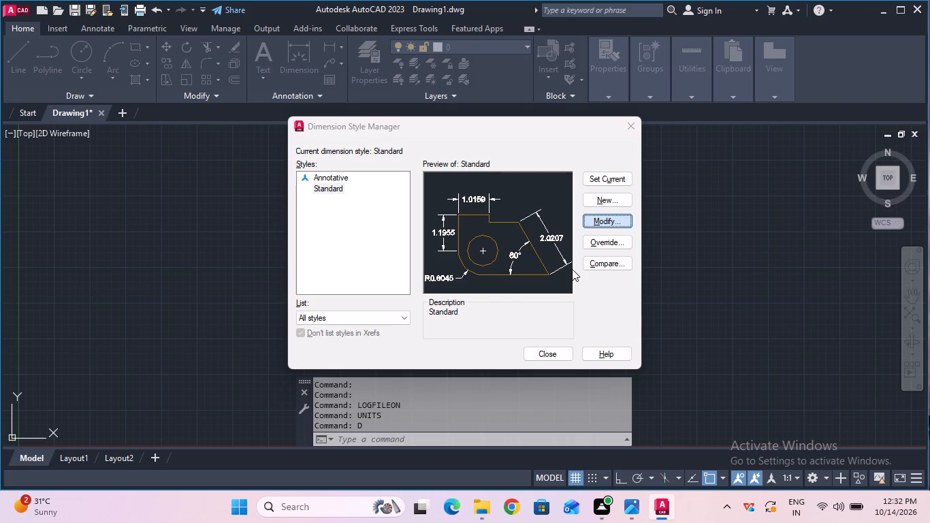
{"action": "left_click", "coordinate": [424, 141]}
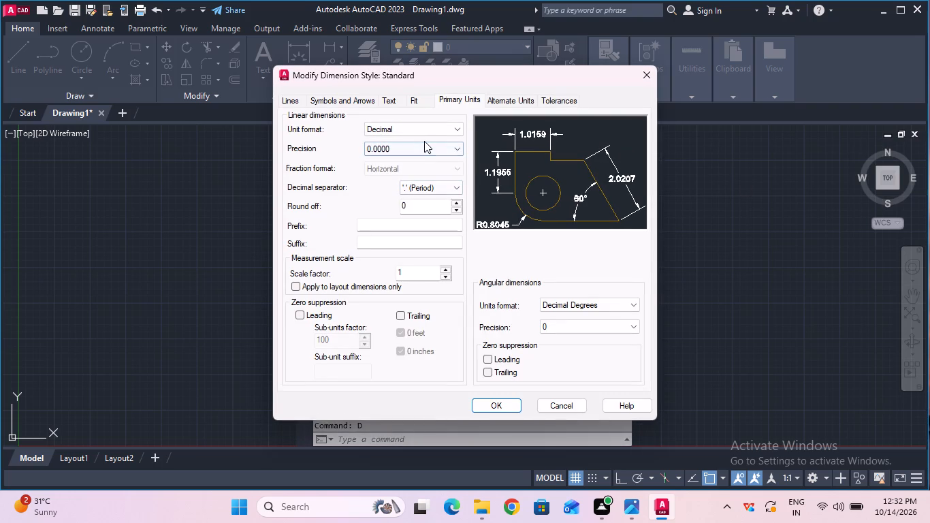
{"action": "left_click", "coordinate": [425, 148]}
{"action": "left_click", "coordinate": [419, 165]}
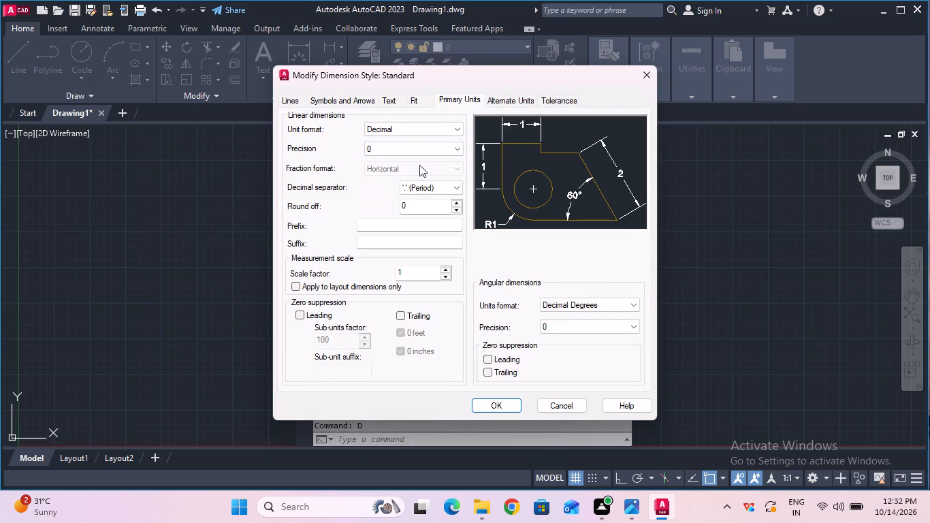
Set the Standard dimension style's text height to 6 and text alignment to ISO standard, and make the style current.
{"action": "left_click", "coordinate": [398, 99]}
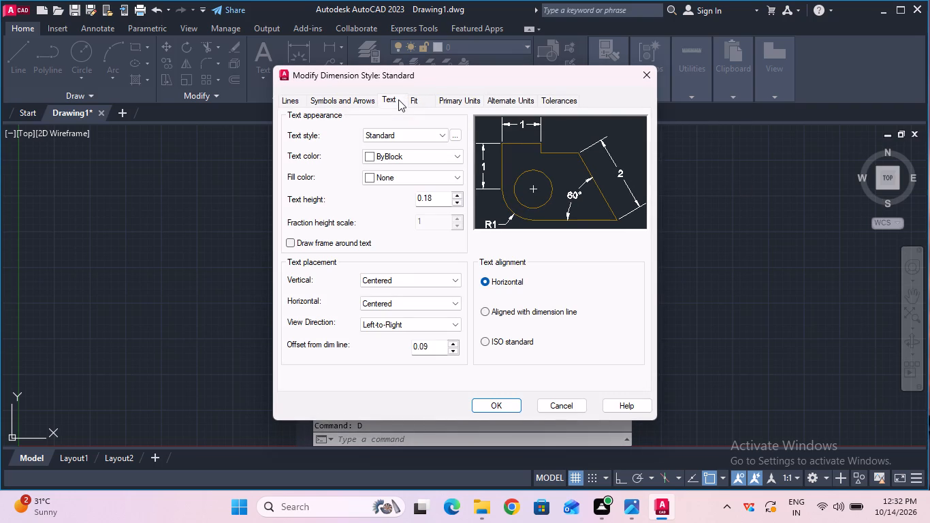
{"action": "left_click", "coordinate": [432, 193]}
{"action": "left_click_drag", "start_coordinate": [432, 193], "coordinate": [421, 200]}
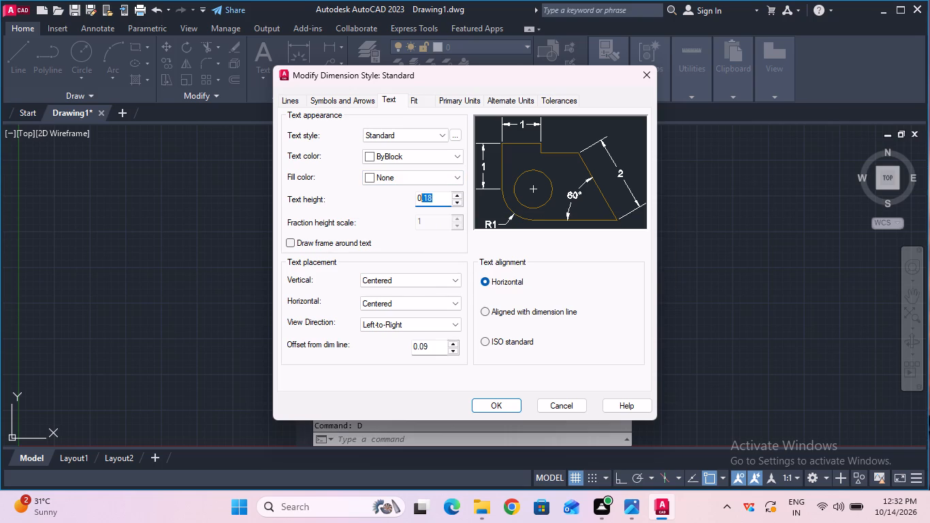
{"action": "left_click_drag", "start_coordinate": [421, 200], "coordinate": [389, 202]}
{"action": "key", "text": "6"}
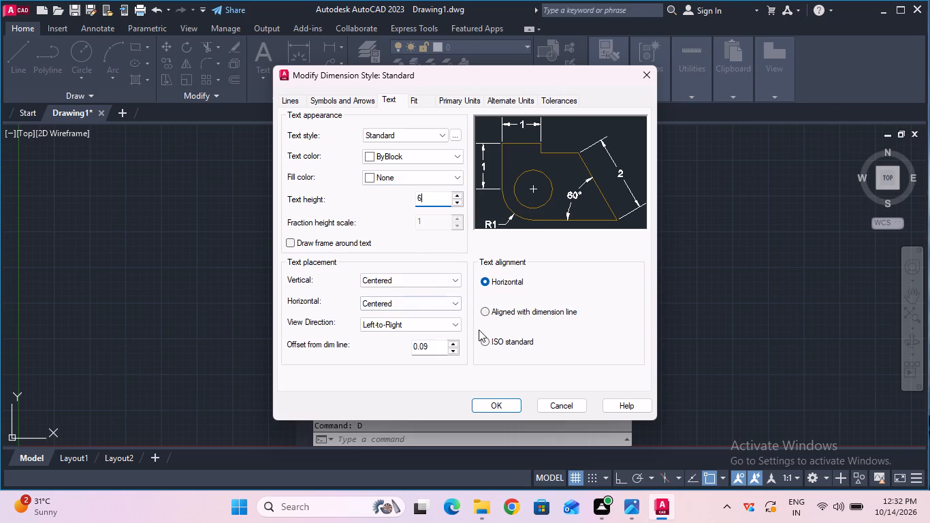
{"action": "left_click", "coordinate": [485, 339]}
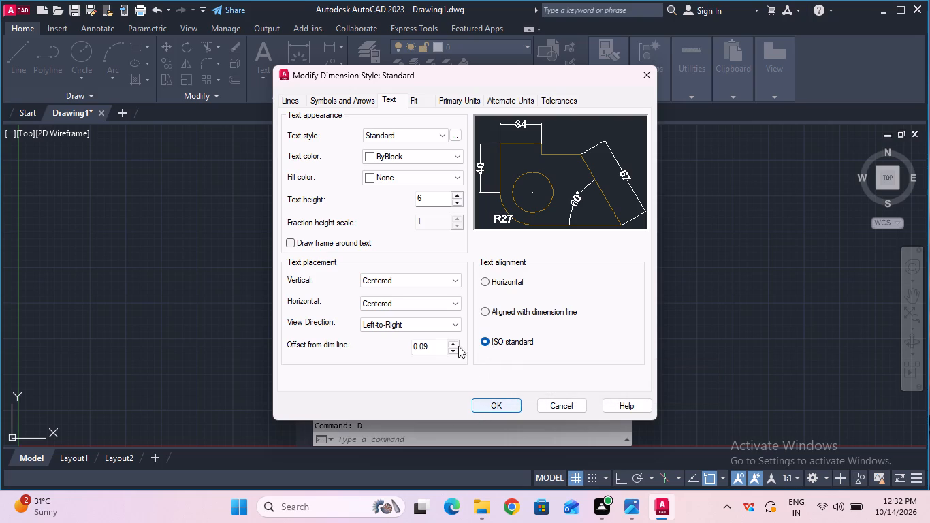
{"action": "left_click", "coordinate": [459, 106]}
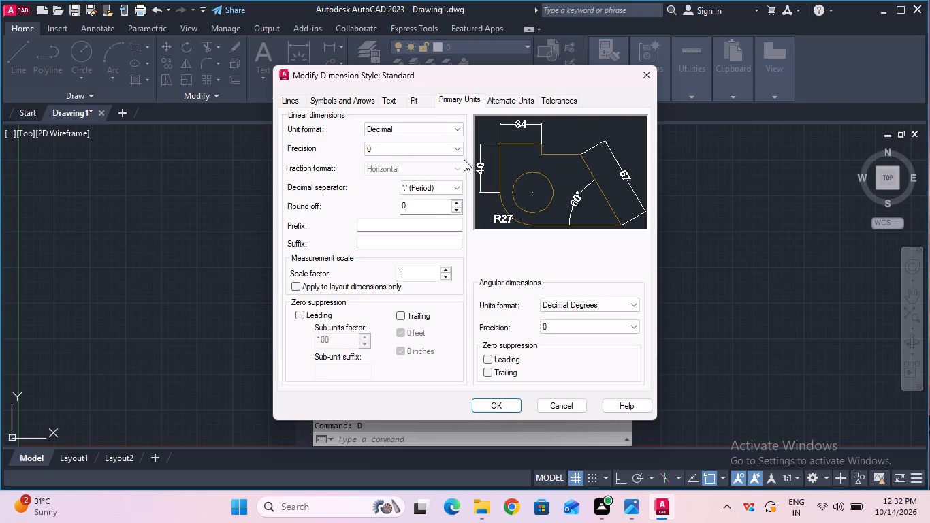
{"action": "left_click", "coordinate": [504, 409]}
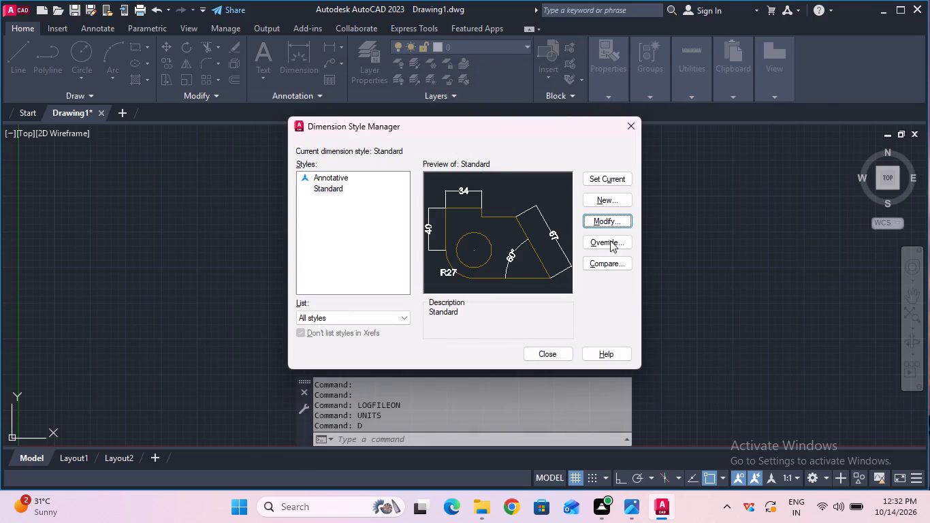
{"action": "left_click", "coordinate": [617, 185]}
{"action": "left_click", "coordinate": [551, 347]}
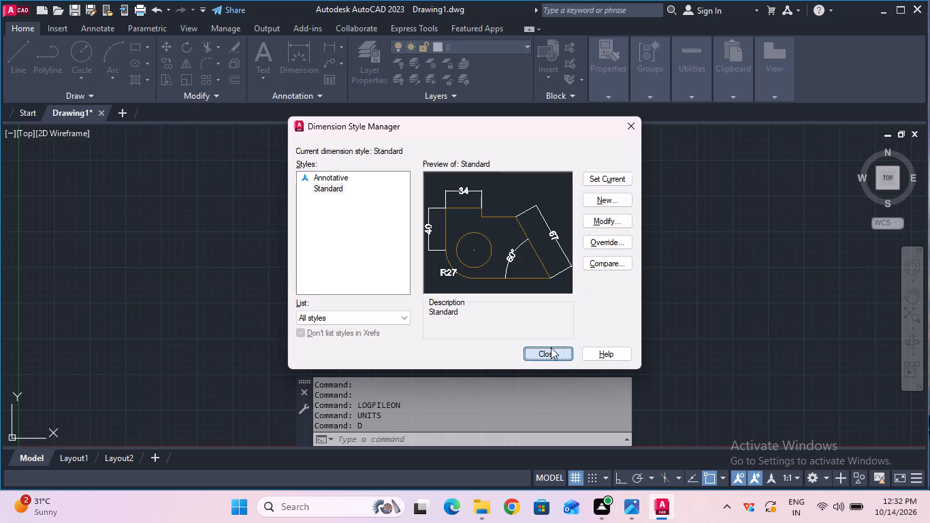
Set the model space limits from 0,0 to 100,100.
{"action": "left_click", "coordinate": [467, 432]}
{"action": "type", "text": "lim"}
{"action": "key", "text": "Return"}
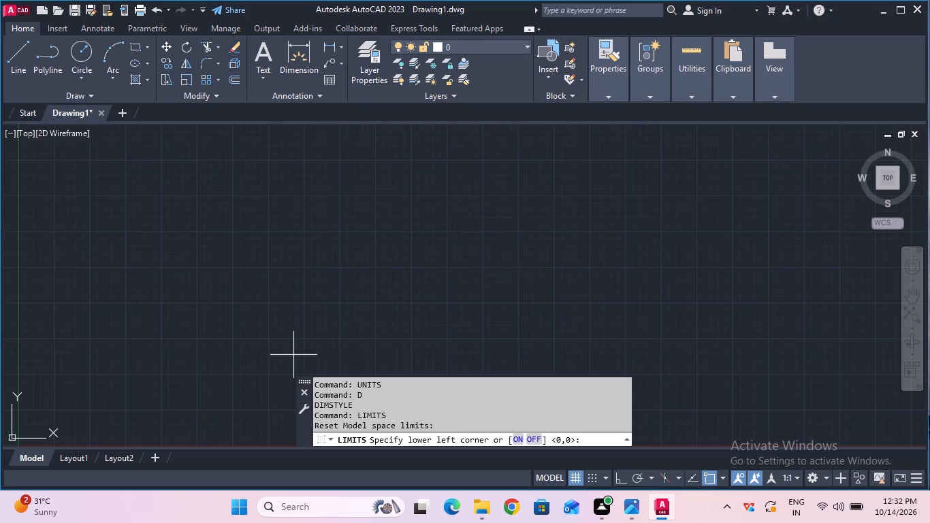
{"action": "key", "text": "minus"}
{"action": "key", "text": "BackSpace"}
{"action": "type", "text": "0,0"}
{"action": "key", "text": "Return"}
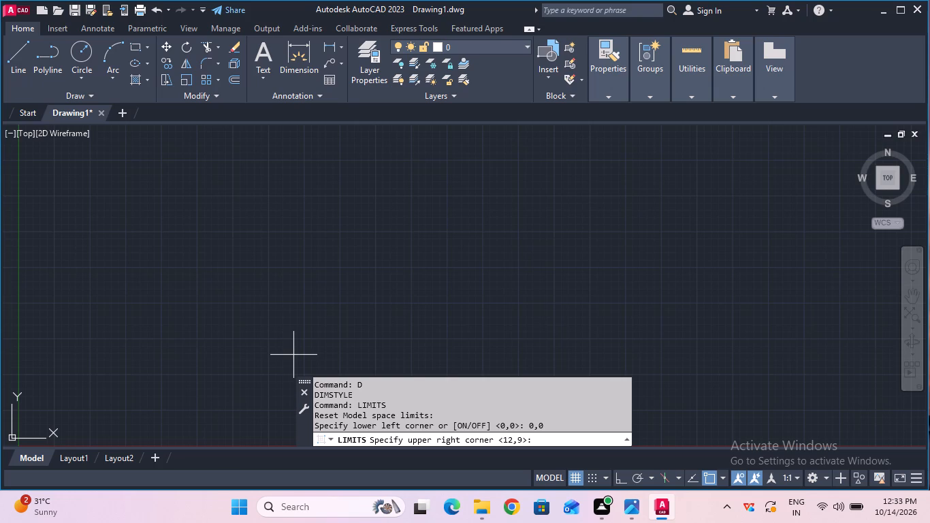
{"action": "type", "text": "100,100"}
{"action": "key", "text": "Return"}
{"action": "key", "text": "z"}
{"action": "key", "text": "Return"}
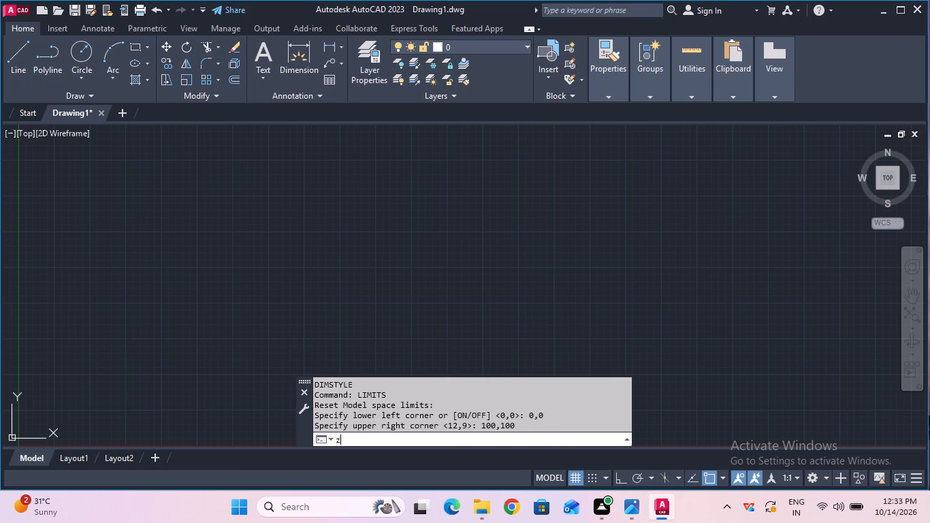
{"action": "key", "text": "a"}
{"action": "key", "text": "Return"}
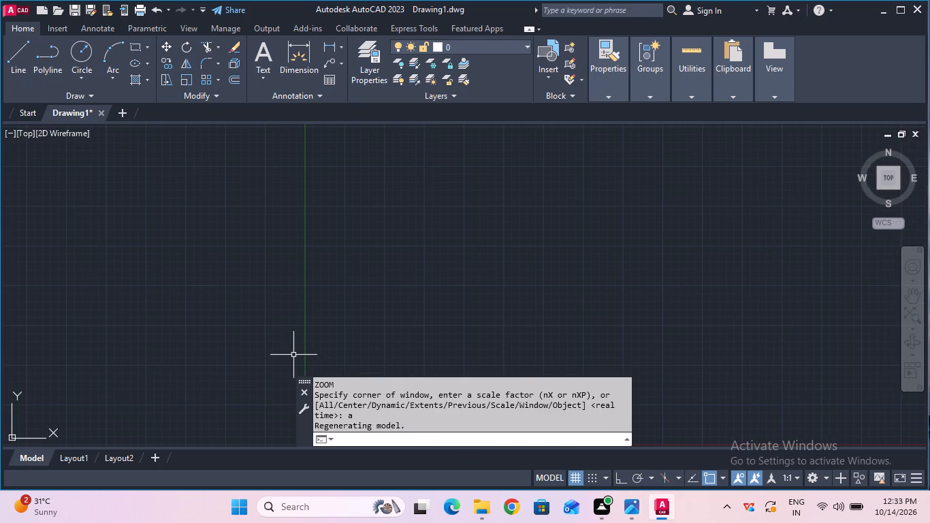
Load the CENTER linetype from acad.lin into the drawing.
{"action": "left_click", "coordinate": [620, 484]}
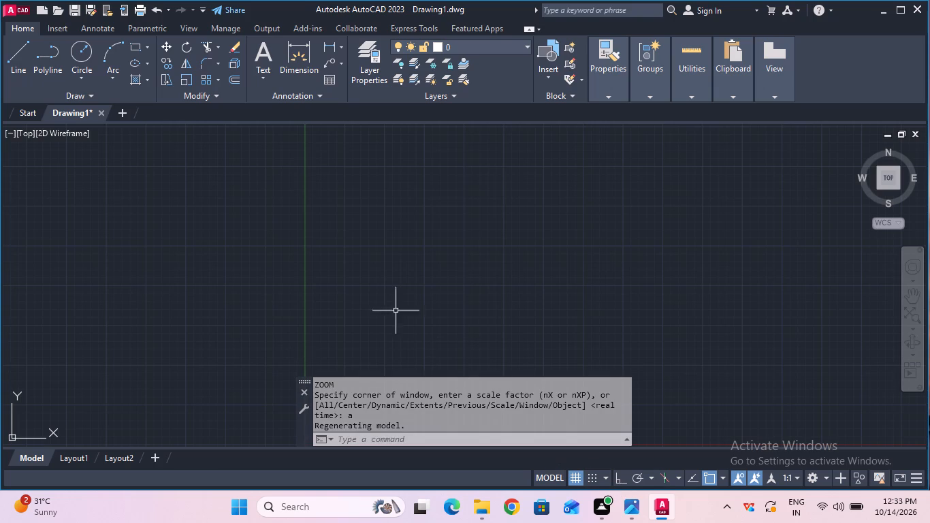
{"action": "left_click", "coordinate": [22, 81]}
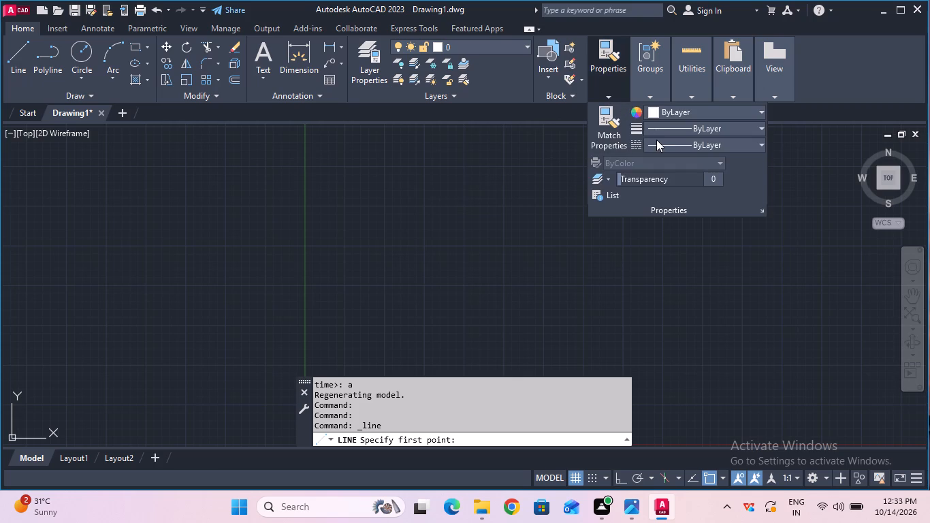
{"action": "left_click", "coordinate": [656, 140]}
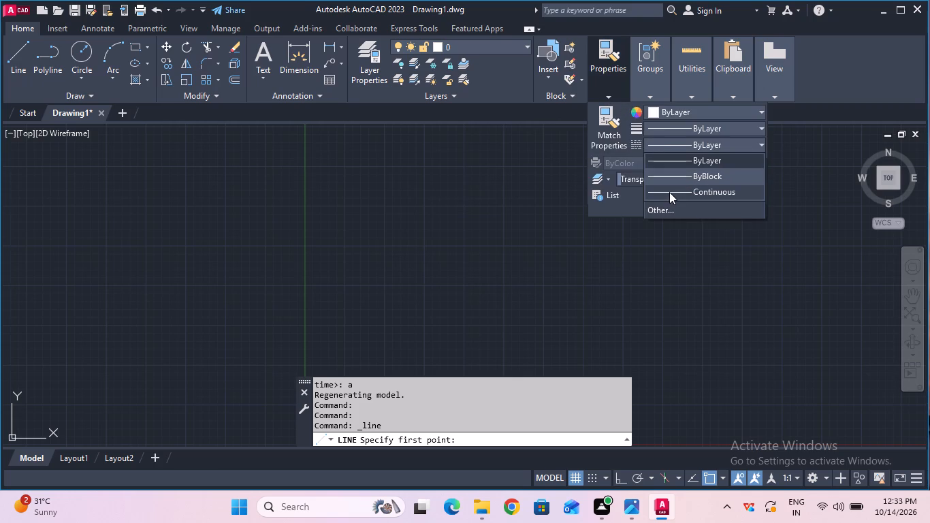
{"action": "left_click", "coordinate": [671, 209]}
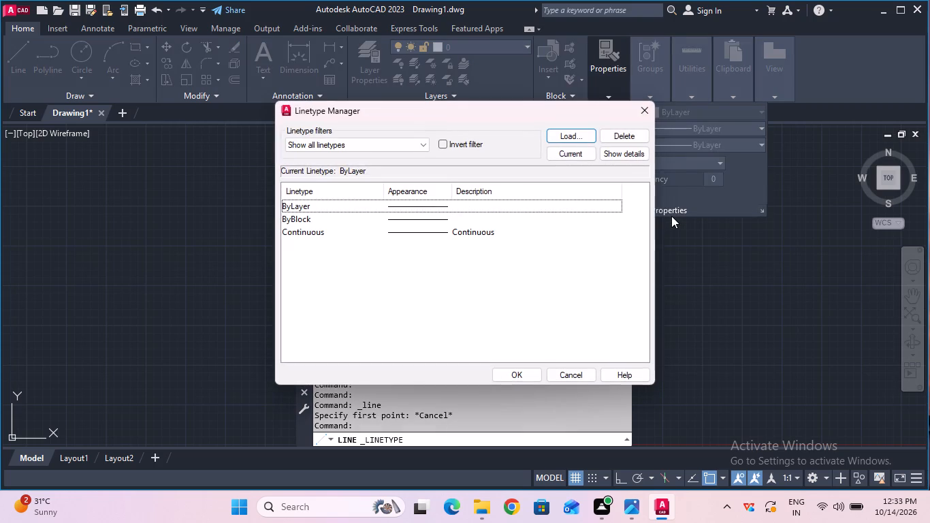
{"action": "left_click", "coordinate": [579, 142]}
{"action": "scroll", "coordinate": [557, 241], "scroll_direction": "down", "scroll_amount": 2}
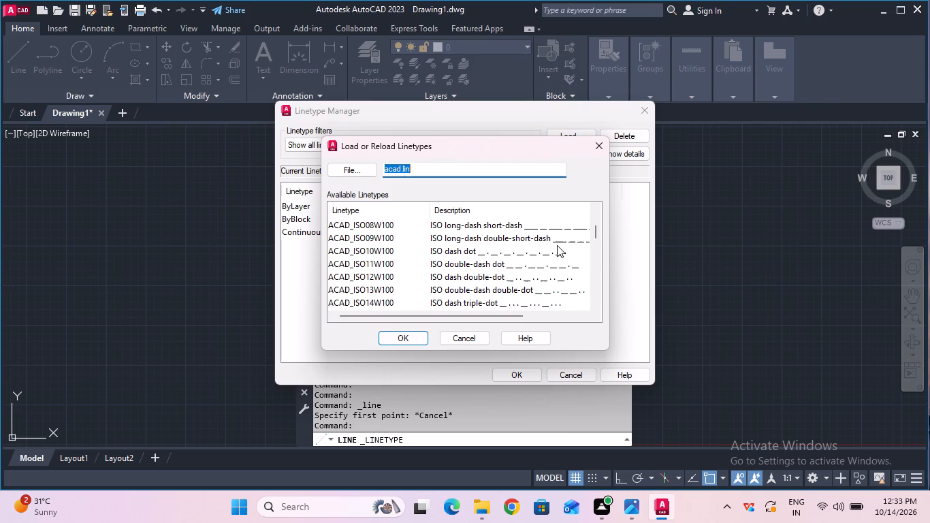
{"action": "scroll", "coordinate": [557, 245], "scroll_direction": "down", "scroll_amount": 2}
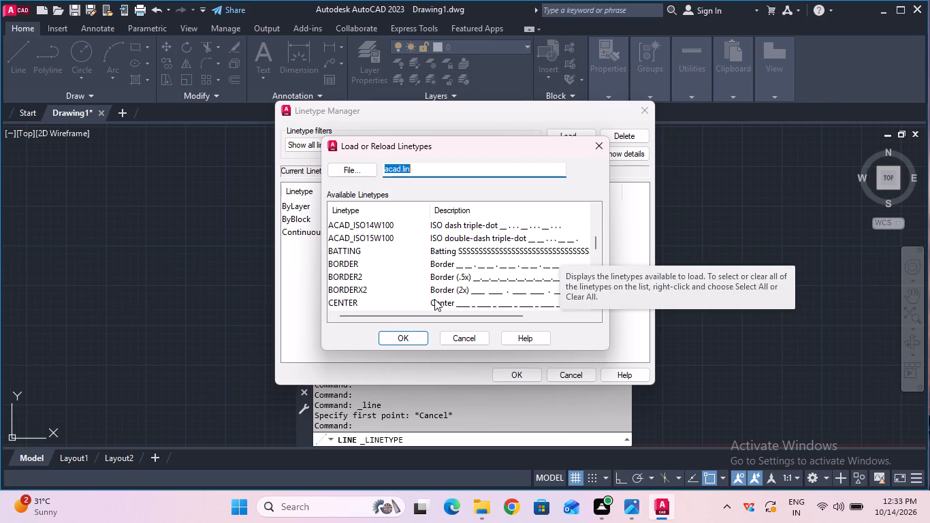
{"action": "left_click", "coordinate": [434, 299]}
{"action": "left_click", "coordinate": [411, 333]}
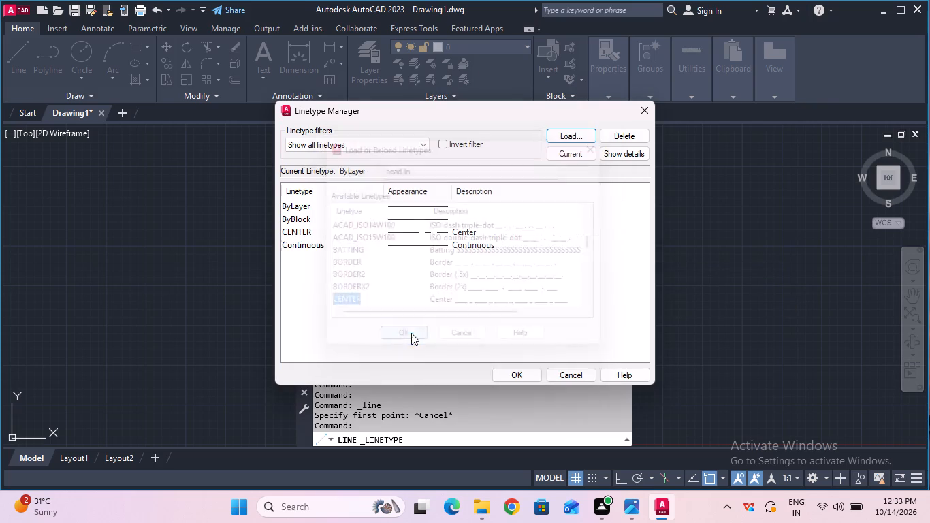
{"action": "left_click", "coordinate": [543, 370]}
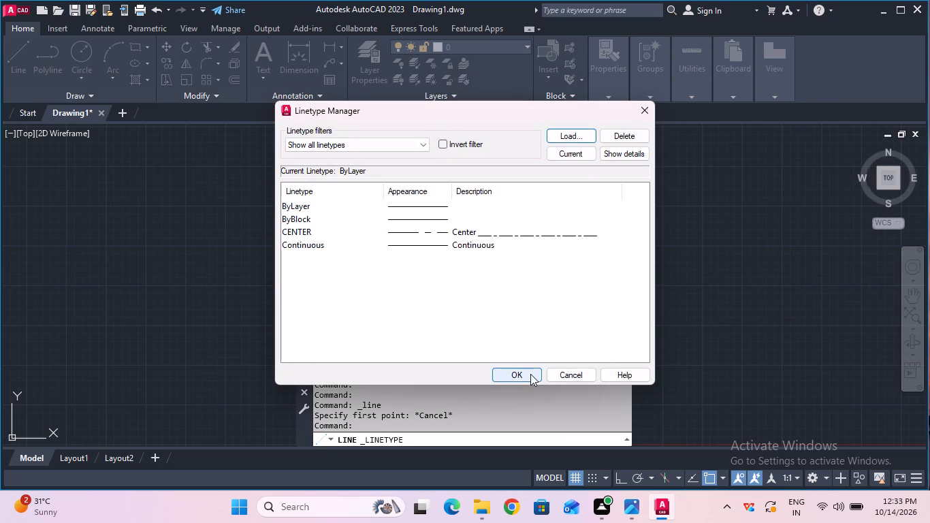
{"action": "left_click", "coordinate": [530, 374]}
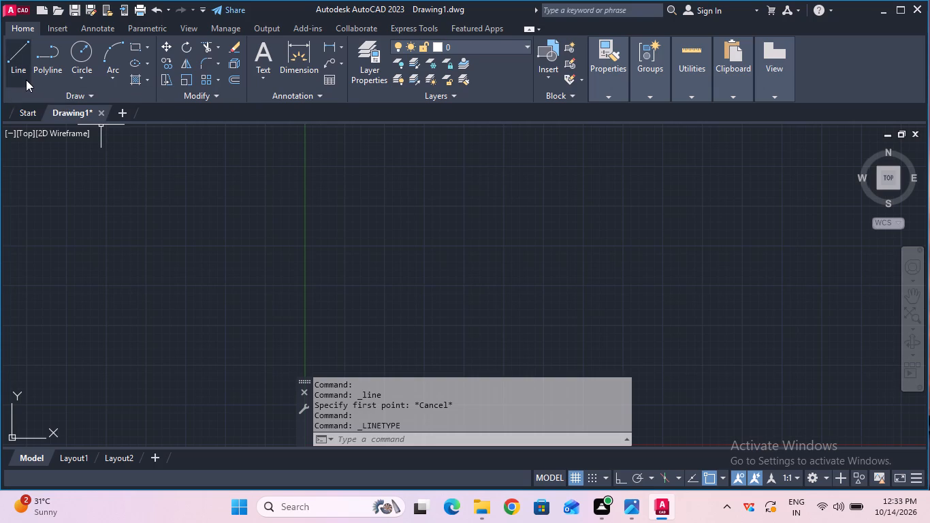
Draw a horizontal line 170 mm long with Ortho mode on.
{"action": "left_click", "coordinate": [26, 80]}
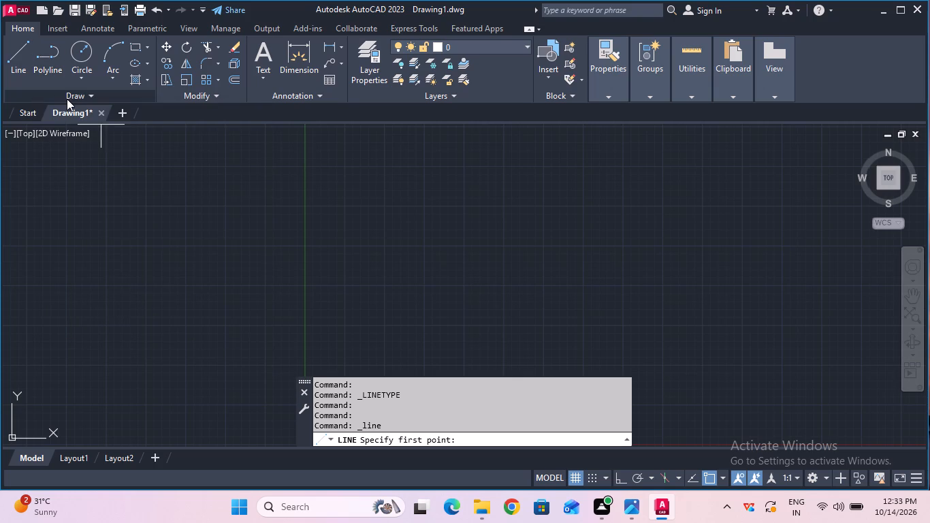
{"action": "left_click", "coordinate": [29, 82]}
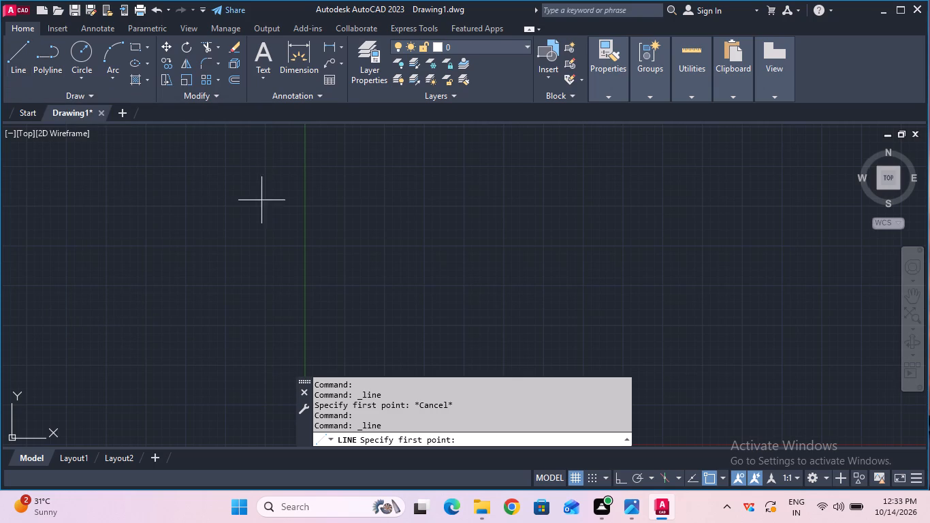
{"action": "left_click", "coordinate": [402, 300]}
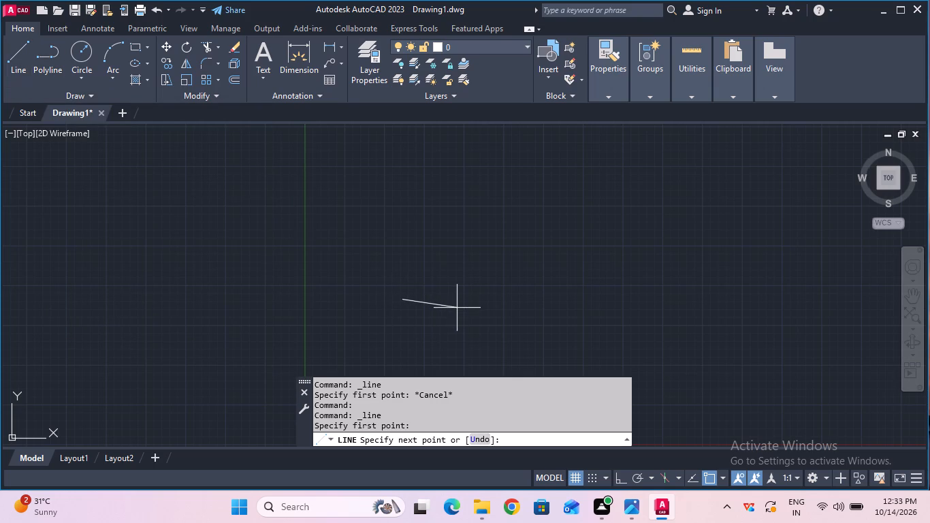
{"action": "key", "text": "F8"}
{"action": "key", "text": "1"}
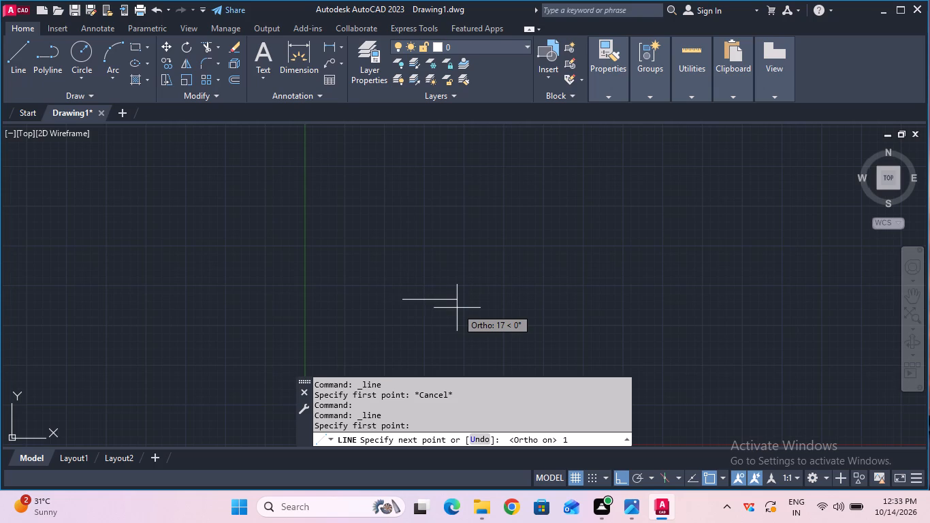
{"action": "type", "text": "70"}
{"action": "key", "text": "Return"}
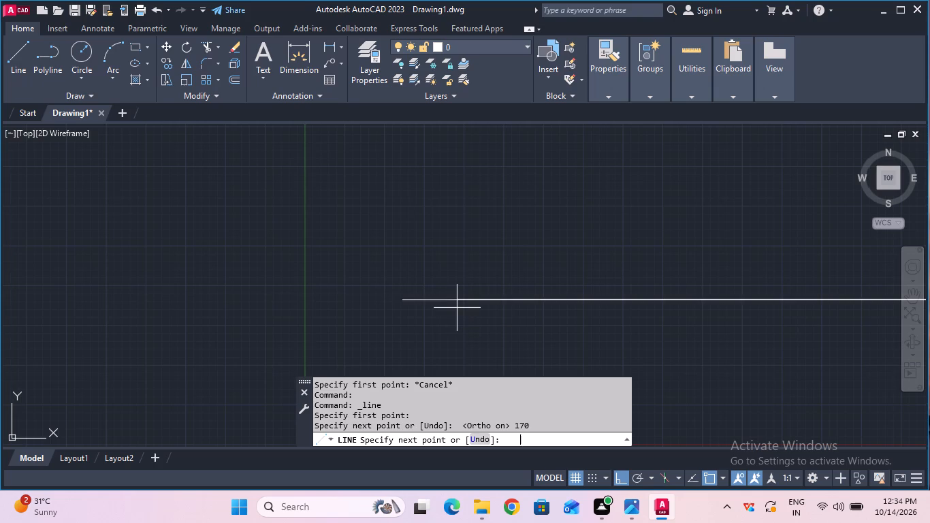
{"action": "key", "text": "Escape"}
Change the 170 mm horizontal line's linetype to CENTER.
{"action": "scroll", "coordinate": [511, 321], "scroll_direction": "down", "scroll_amount": 2}
{"action": "scroll", "coordinate": [513, 323], "scroll_direction": "up", "scroll_amount": 1}
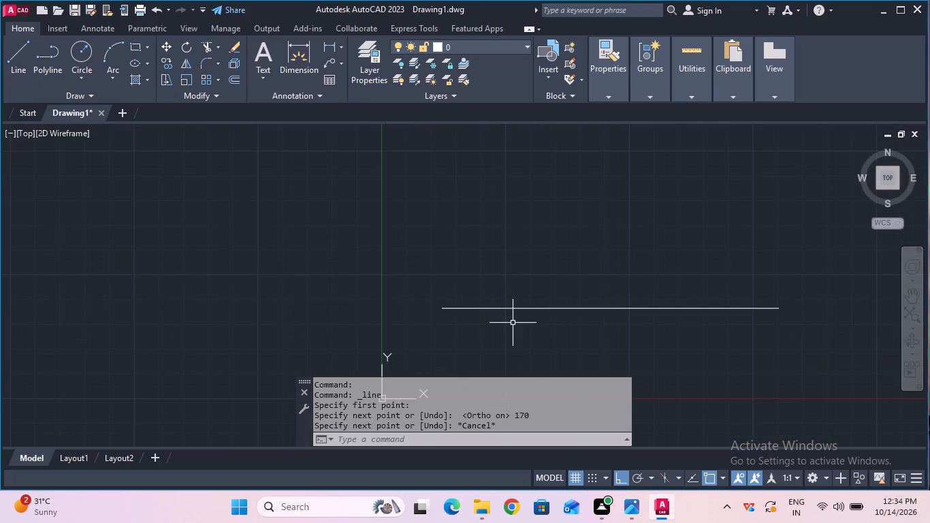
{"action": "middle_click_drag", "start_coordinate": [532, 322], "coordinate": [440, 321]}
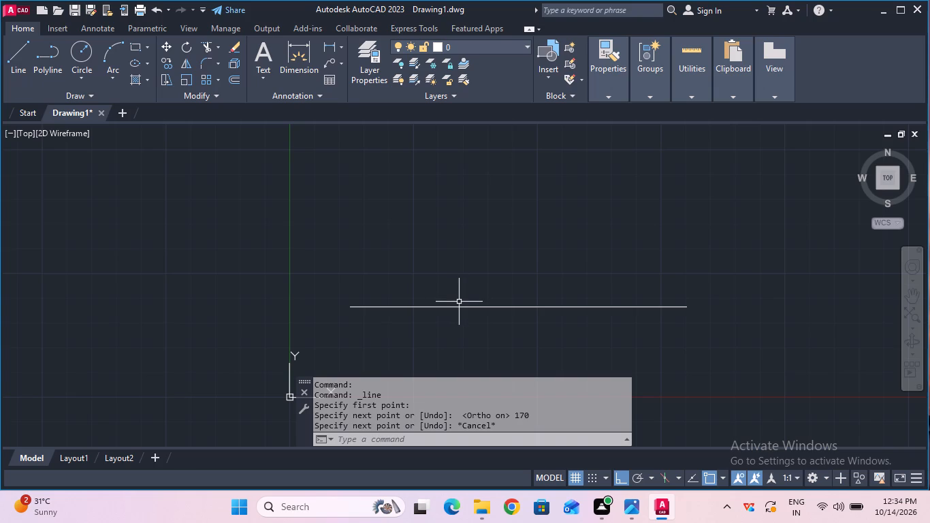
{"action": "left_click", "coordinate": [463, 310]}
{"action": "left_click", "coordinate": [464, 310]}
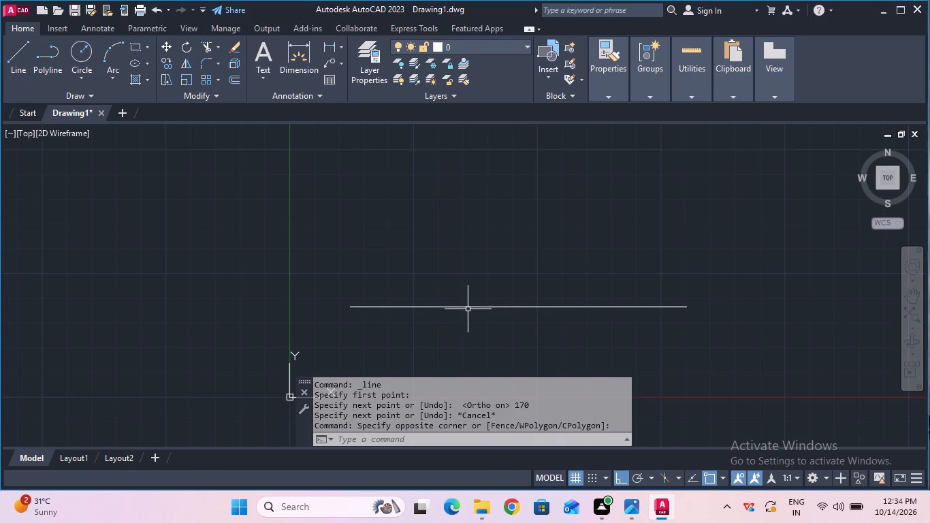
{"action": "left_click", "coordinate": [468, 308]}
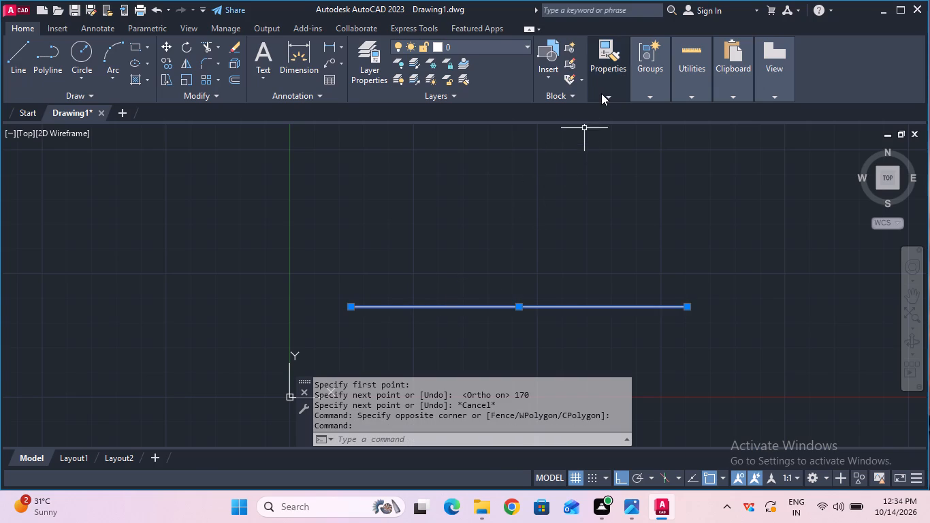
{"action": "left_click", "coordinate": [652, 147]}
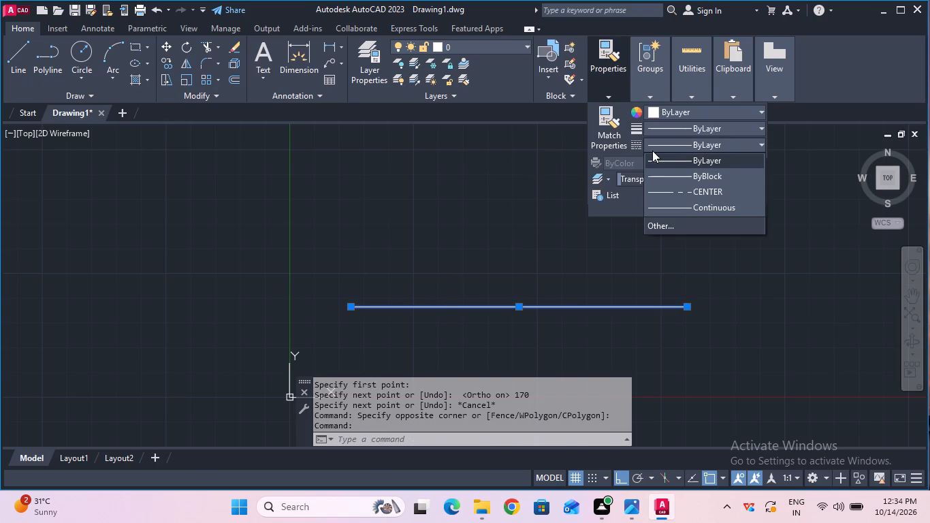
{"action": "left_click", "coordinate": [659, 189]}
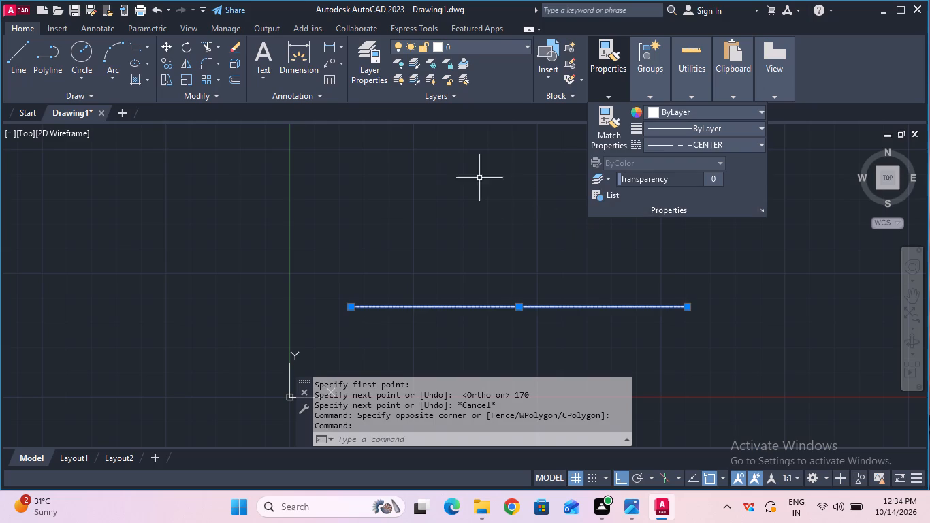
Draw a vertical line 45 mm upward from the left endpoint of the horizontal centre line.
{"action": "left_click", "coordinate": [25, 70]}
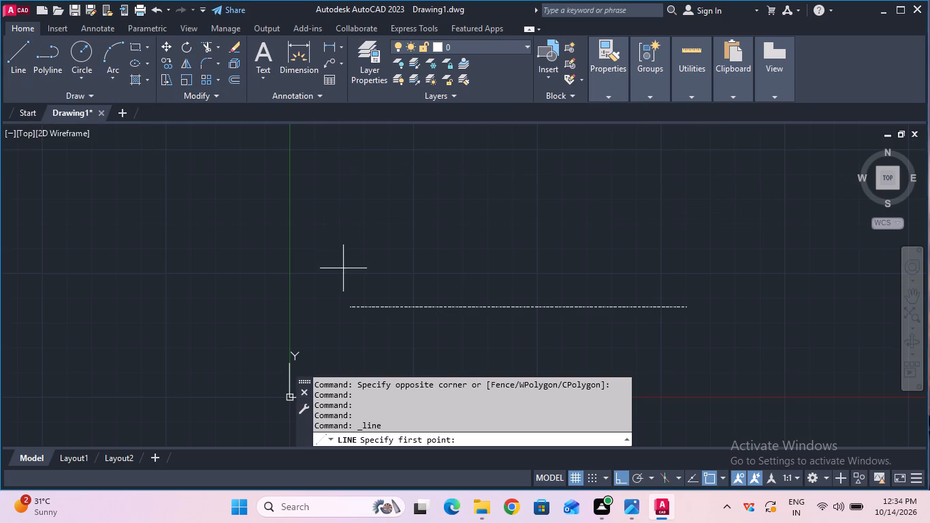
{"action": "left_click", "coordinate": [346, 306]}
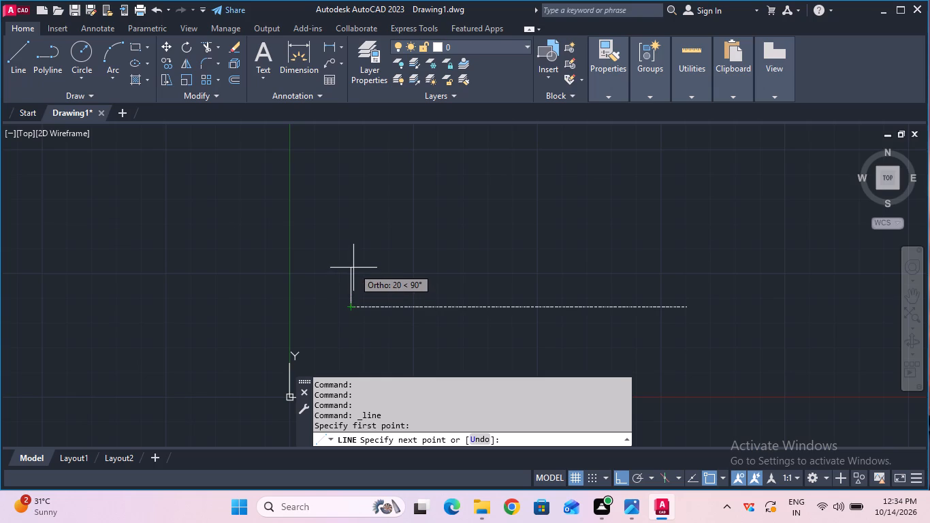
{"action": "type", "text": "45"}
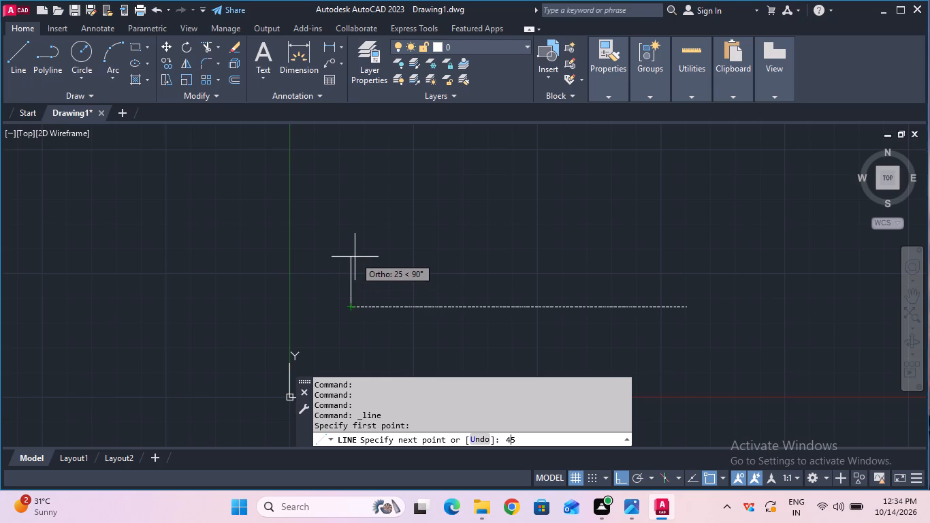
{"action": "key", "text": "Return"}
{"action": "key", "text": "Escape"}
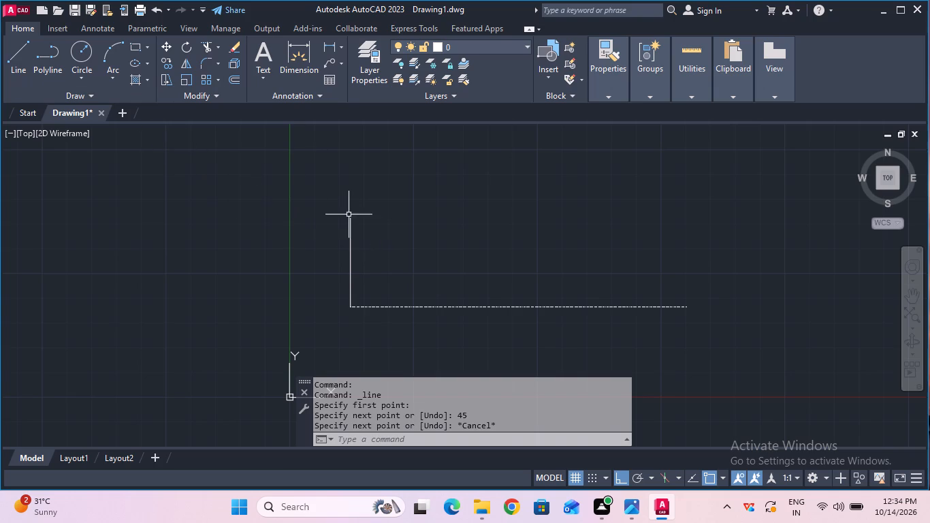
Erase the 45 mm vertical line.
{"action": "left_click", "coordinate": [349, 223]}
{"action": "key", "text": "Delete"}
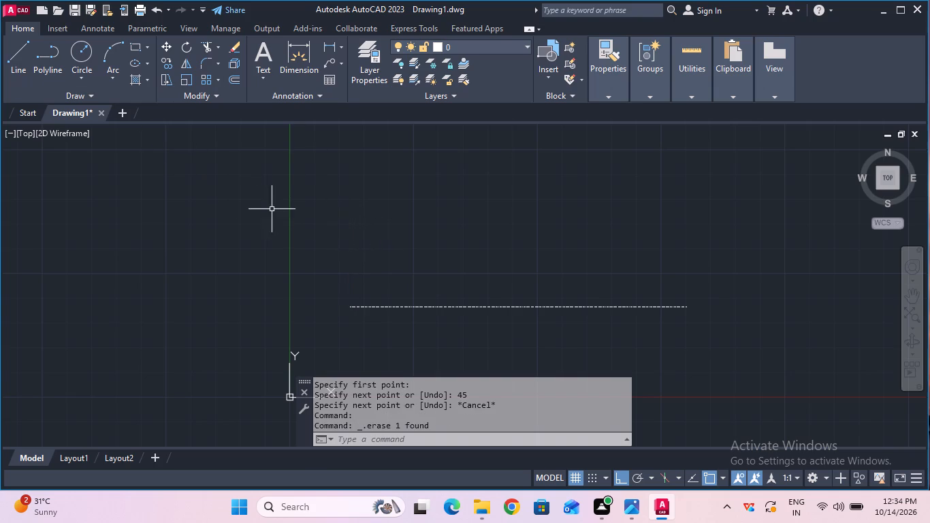
Draw a vertical line 35 mm upward from the left endpoint of the horizontal centre line.
{"action": "left_click", "coordinate": [9, 65]}
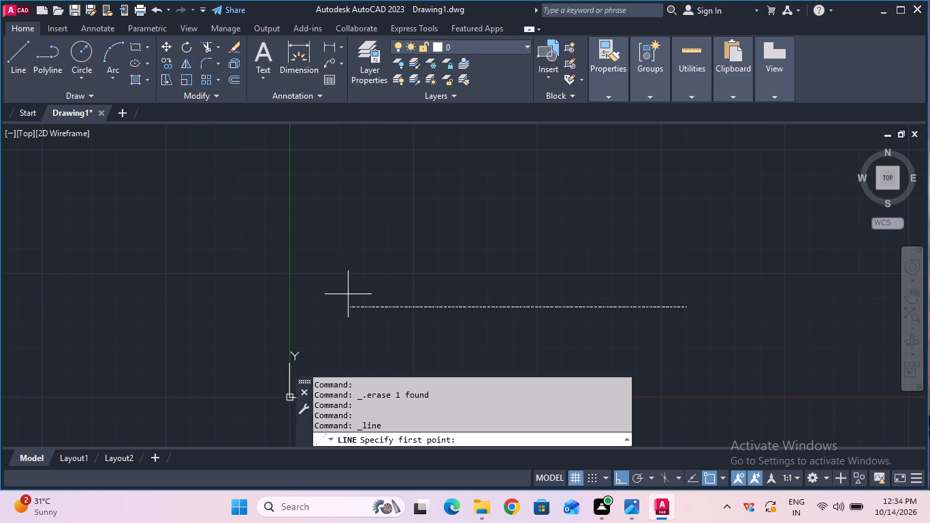
{"action": "left_click", "coordinate": [351, 304]}
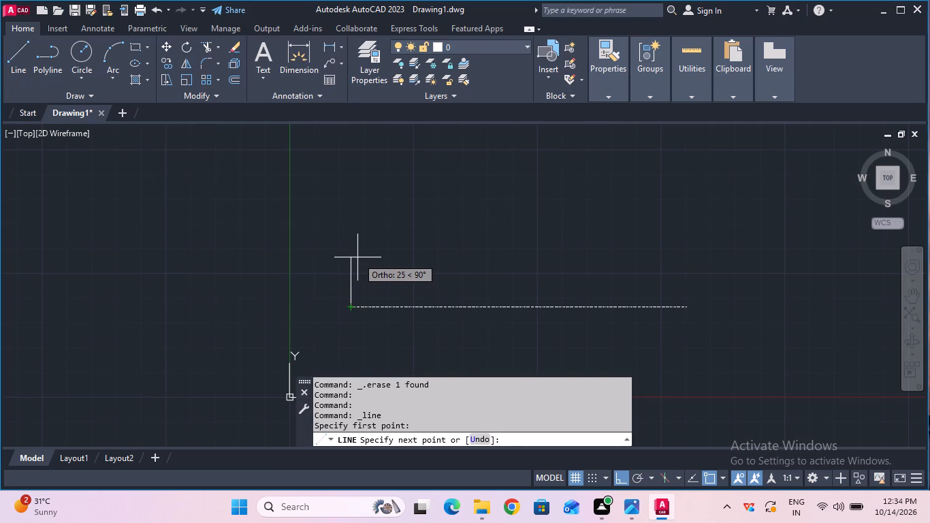
{"action": "type", "text": "35"}
{"action": "key", "text": "Return"}
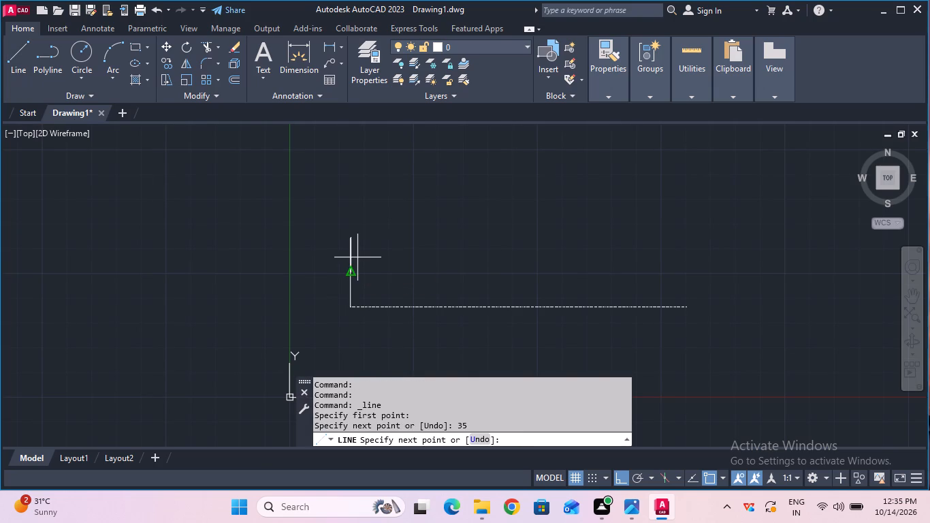
{"action": "key", "text": "Escape"}
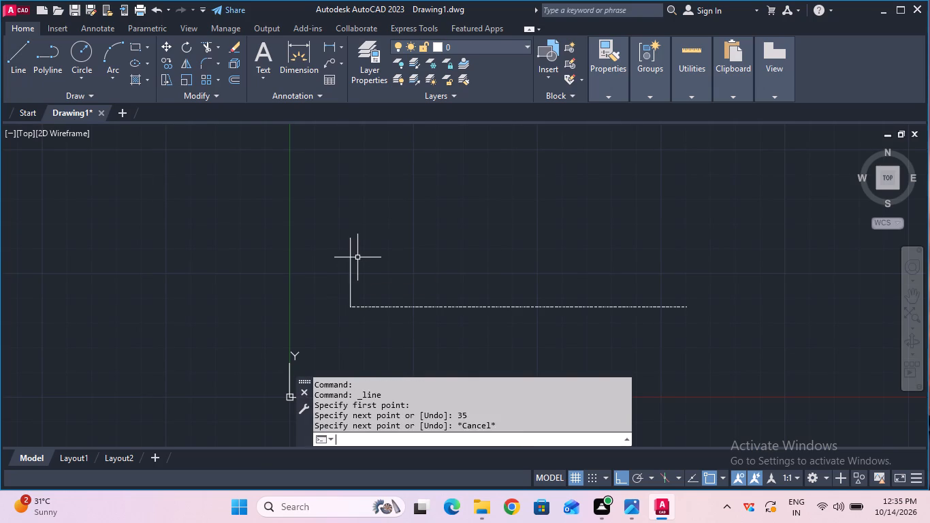
Draw a 10 mm line up and to the right from the vertical line's top endpoint, using 45° polar tracking.
{"action": "scroll", "coordinate": [389, 247], "scroll_direction": "up", "scroll_amount": 1}
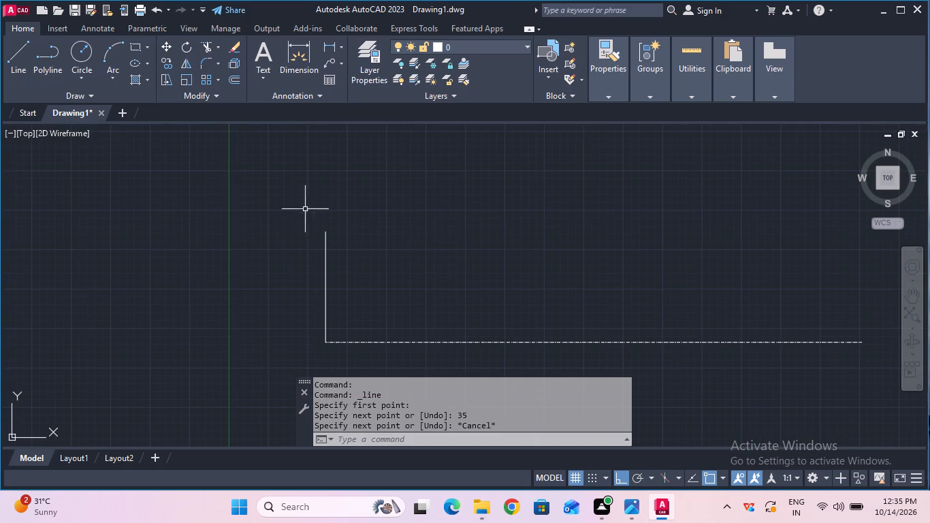
{"action": "left_click", "coordinate": [31, 74]}
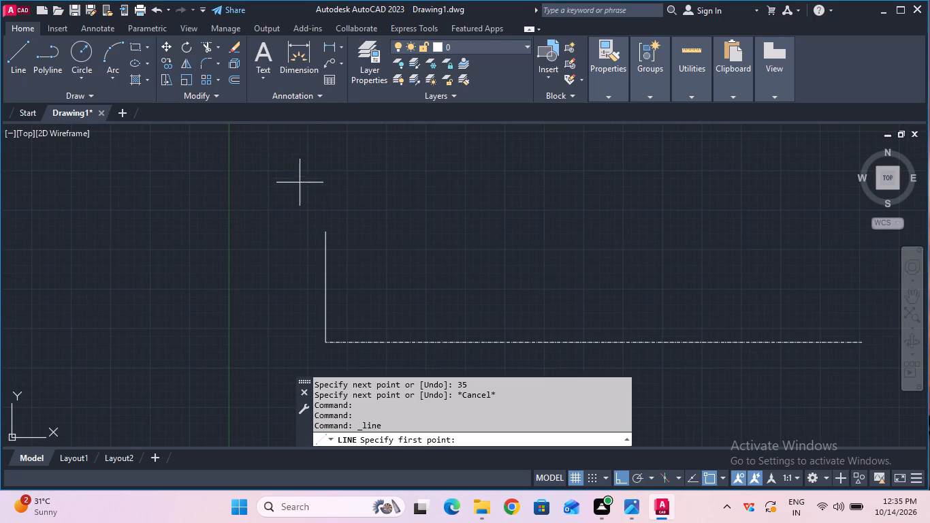
{"action": "left_click", "coordinate": [634, 475]}
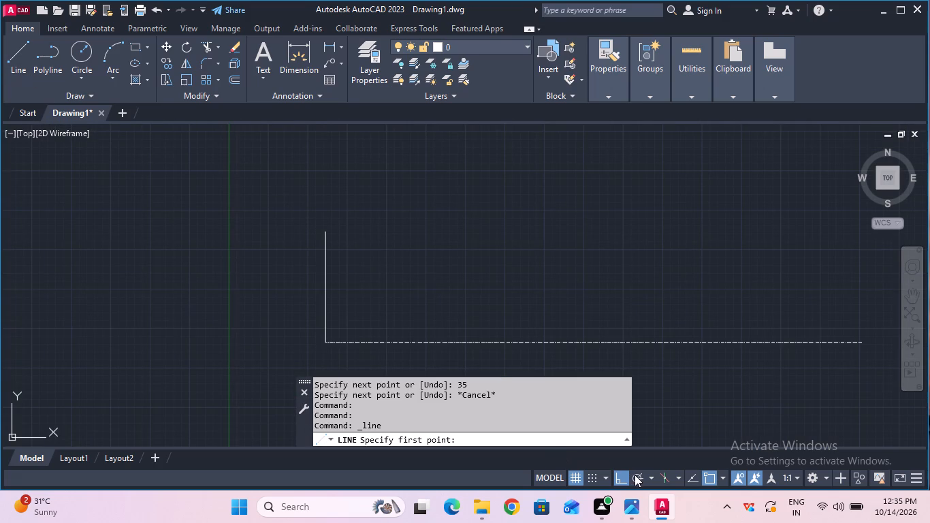
{"action": "left_click", "coordinate": [650, 480]}
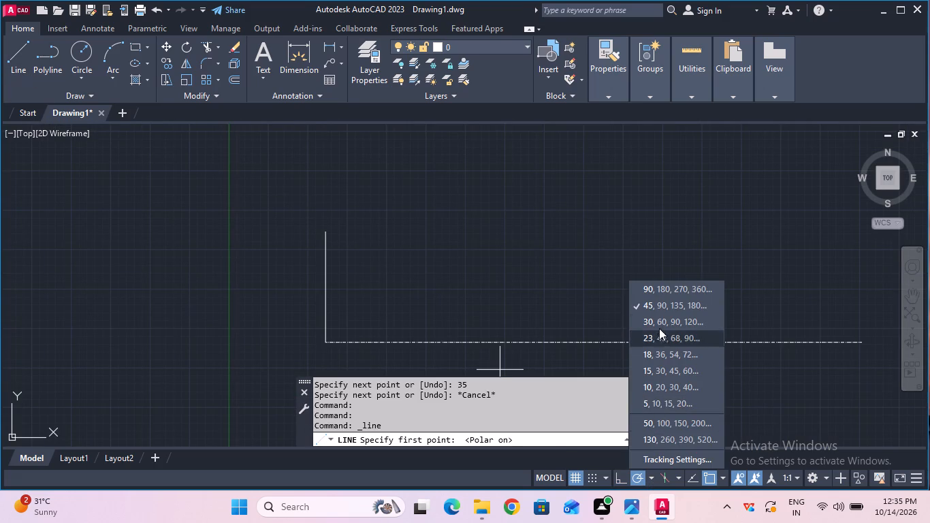
{"action": "left_click", "coordinate": [660, 311]}
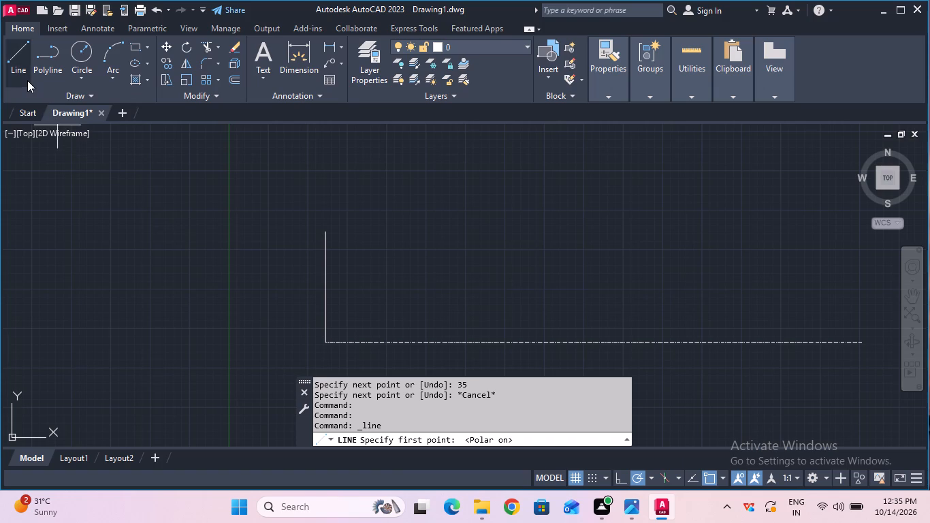
{"action": "left_click", "coordinate": [27, 76]}
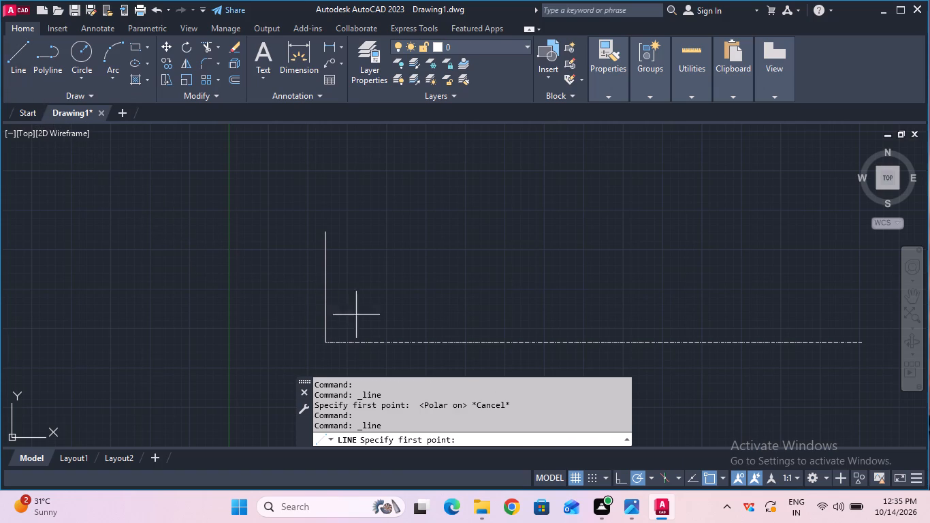
{"action": "left_click", "coordinate": [327, 231]}
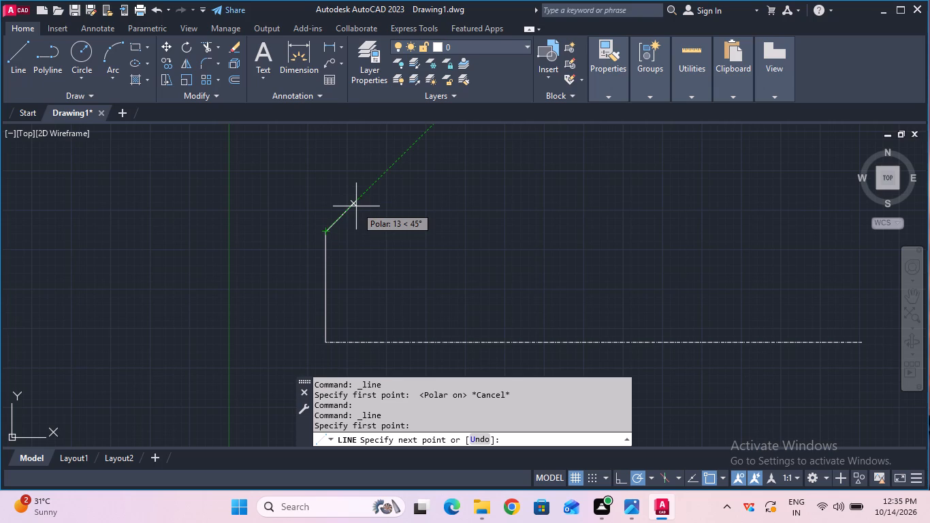
{"action": "key", "text": "1"}
{"action": "key", "text": "0"}
{"action": "key", "text": "Return"}
{"action": "key", "text": "Escape"}
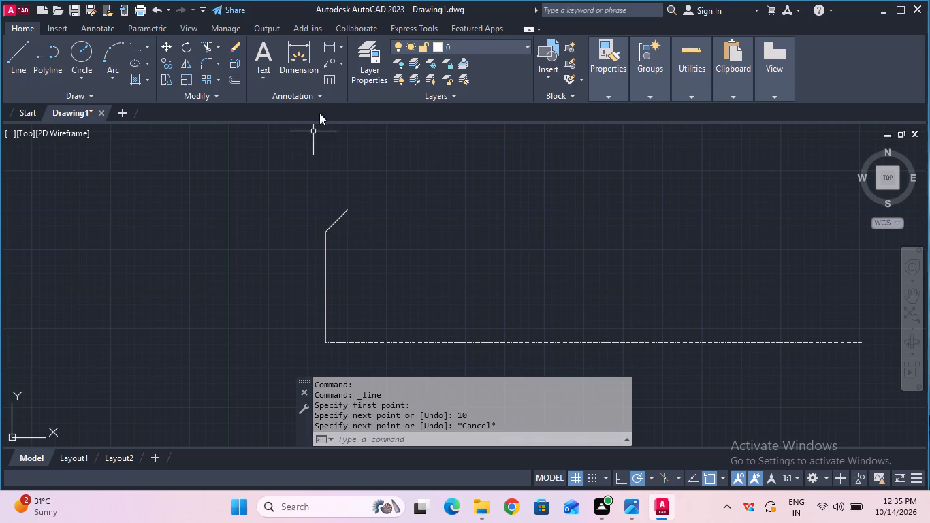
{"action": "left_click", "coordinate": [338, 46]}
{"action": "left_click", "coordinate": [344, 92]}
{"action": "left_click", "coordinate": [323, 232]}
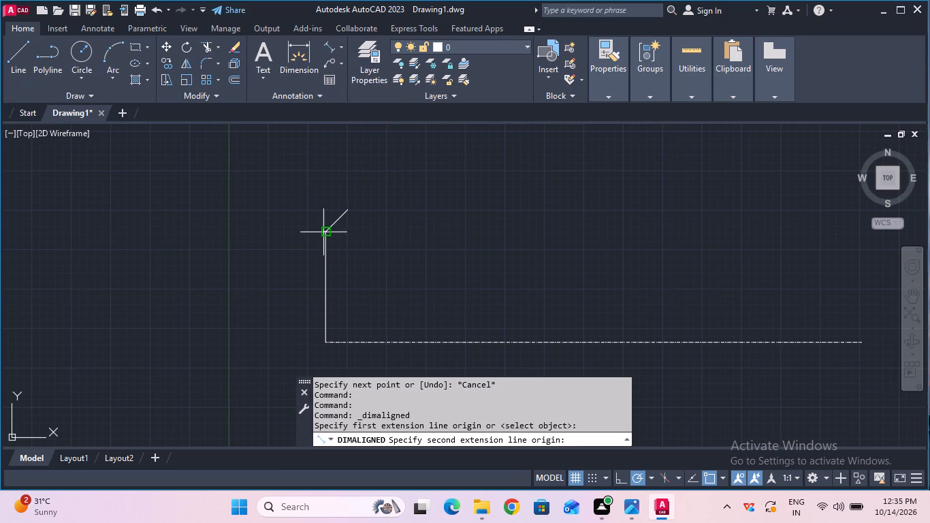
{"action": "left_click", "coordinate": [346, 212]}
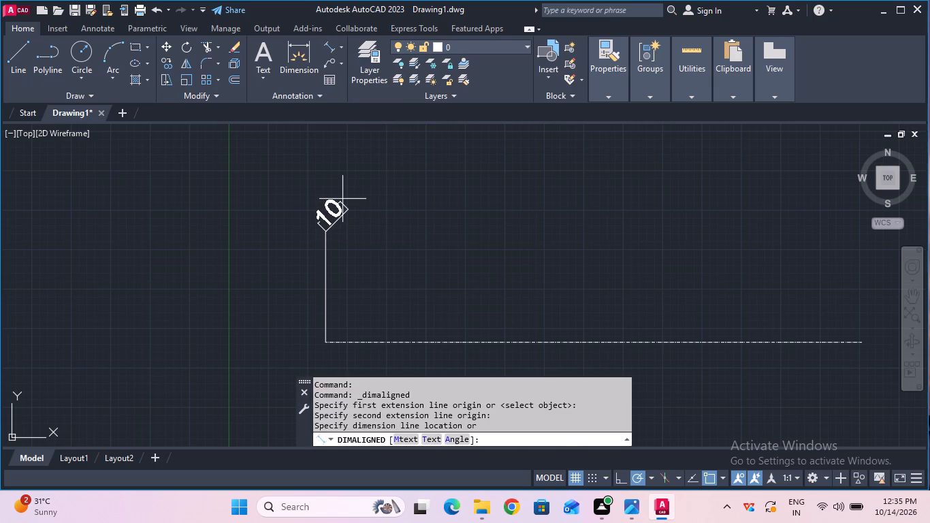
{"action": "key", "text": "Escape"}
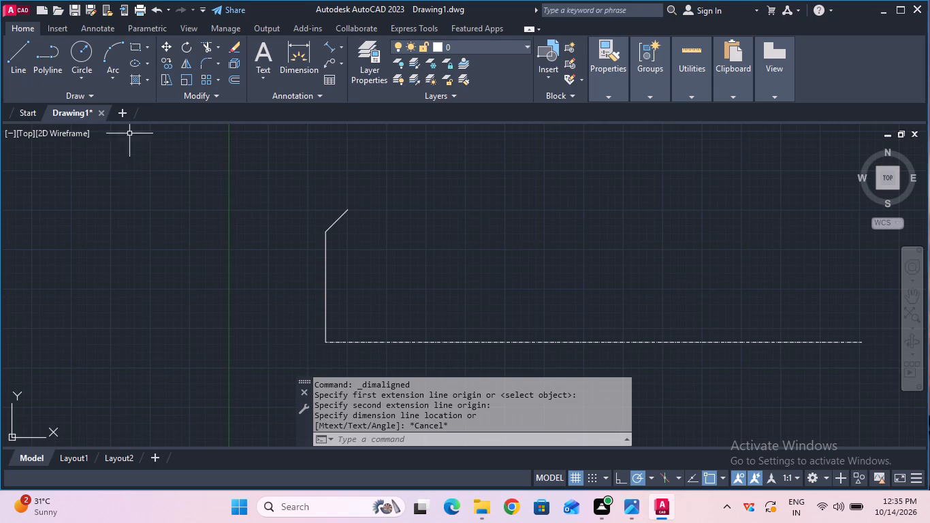
Draw connected lines from the upper end of the 45° line: 10 mm horizontally to the right and 25 mm vertically down.
{"action": "left_click_drag", "start_coordinate": [31, 85], "coordinate": [31, 91]}
{"action": "left_click", "coordinate": [10, 67]}
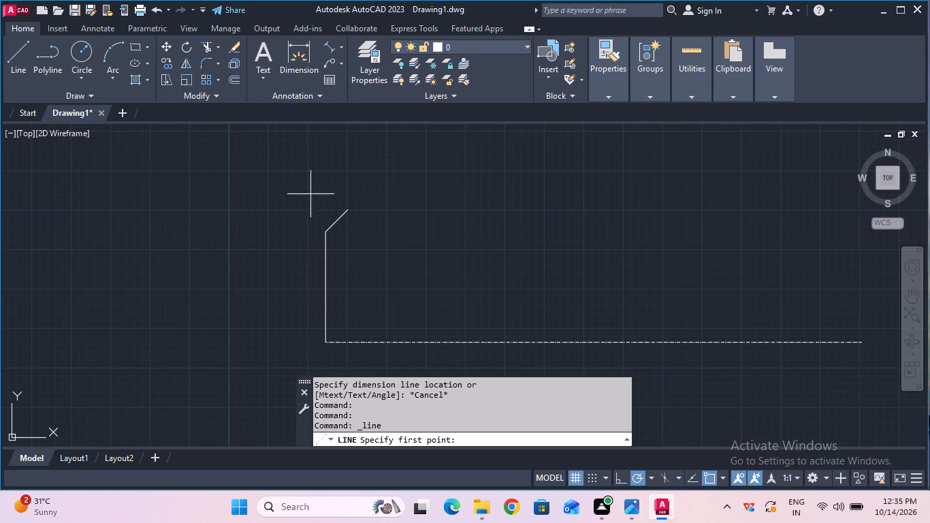
{"action": "left_click_drag", "start_coordinate": [348, 212], "coordinate": [355, 212]}
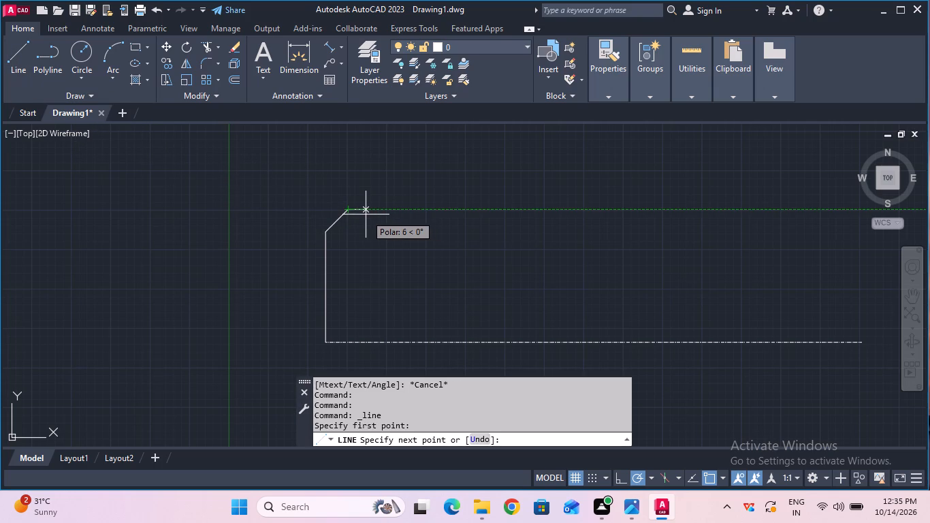
{"action": "key", "text": "1"}
{"action": "key", "text": "0"}
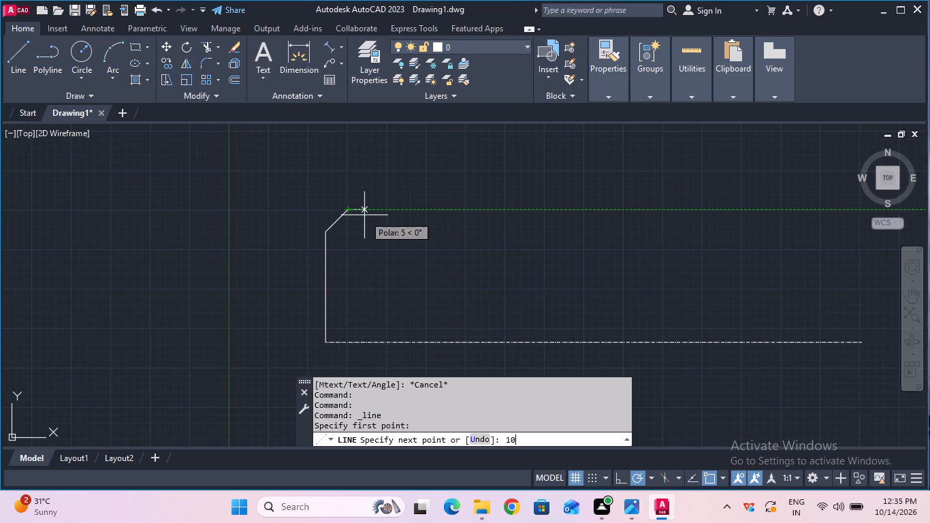
{"action": "key", "text": "Return"}
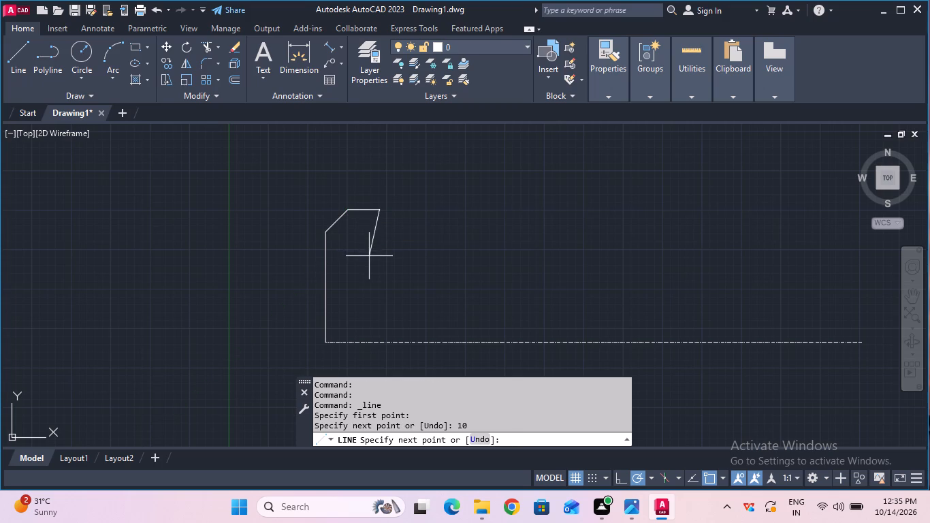
{"action": "key", "text": "F8"}
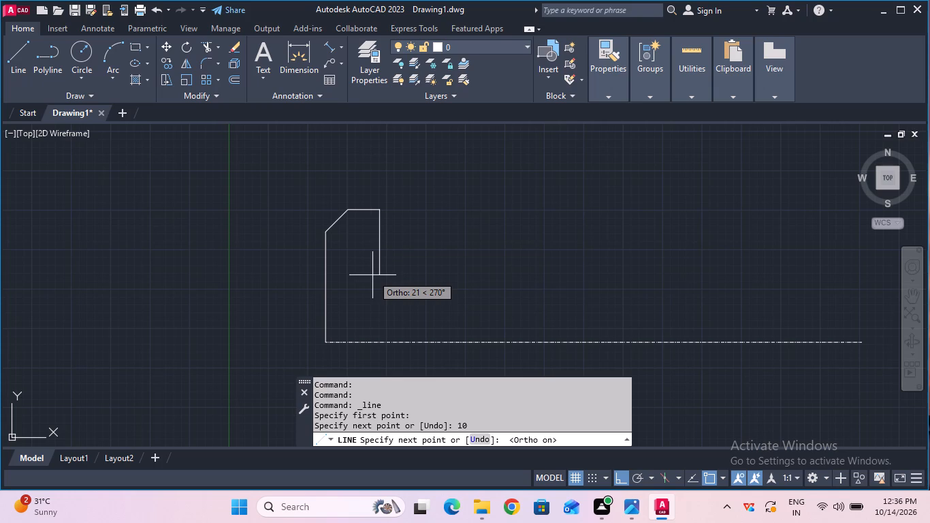
{"action": "key", "text": "2"}
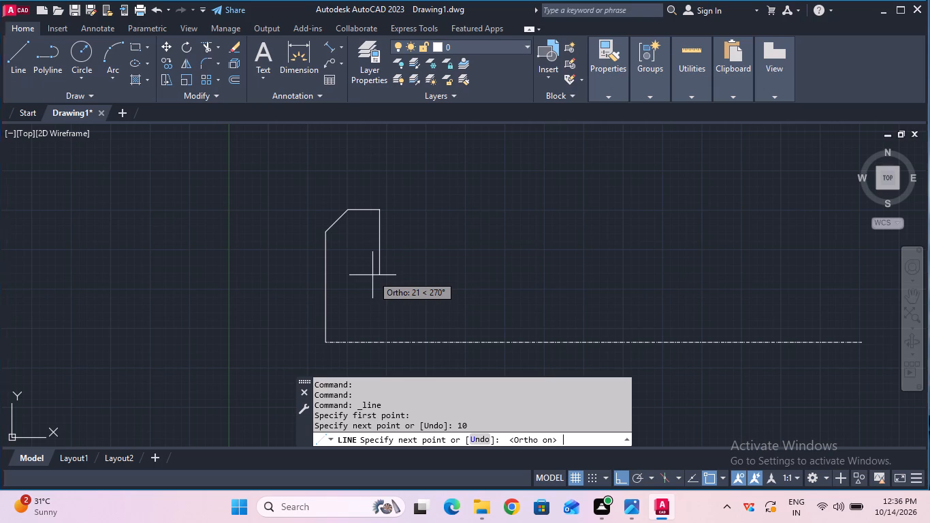
{"action": "key", "text": "5"}
{"action": "key", "text": "Return"}
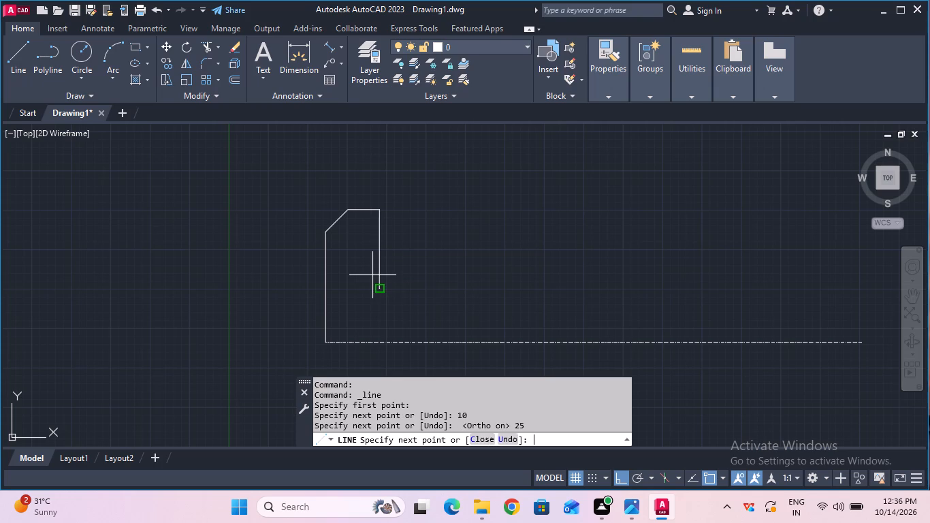
{"action": "key", "text": "Escape"}
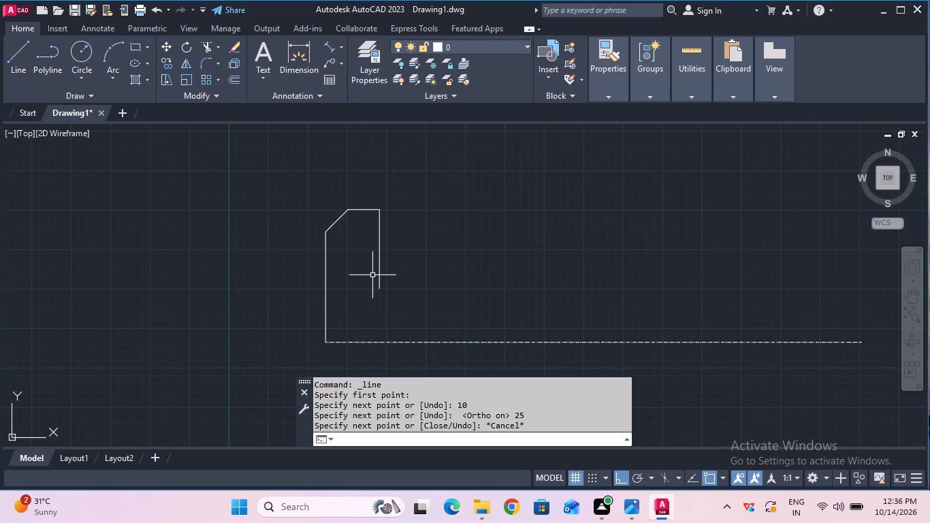
Draw a circle of radius 5 mm in the empty space left of the bracket outline.
{"action": "left_click", "coordinate": [83, 58]}
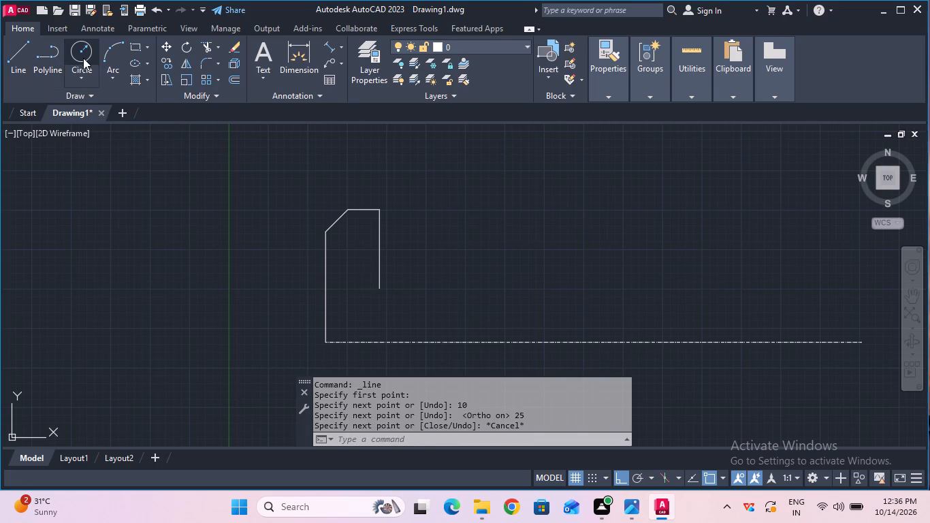
{"action": "left_click", "coordinate": [130, 212]}
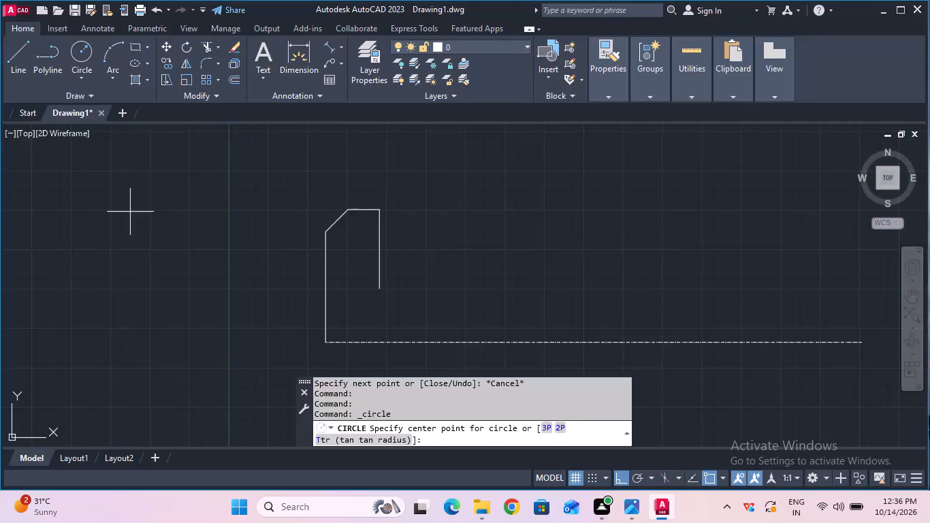
{"action": "key", "text": "5"}
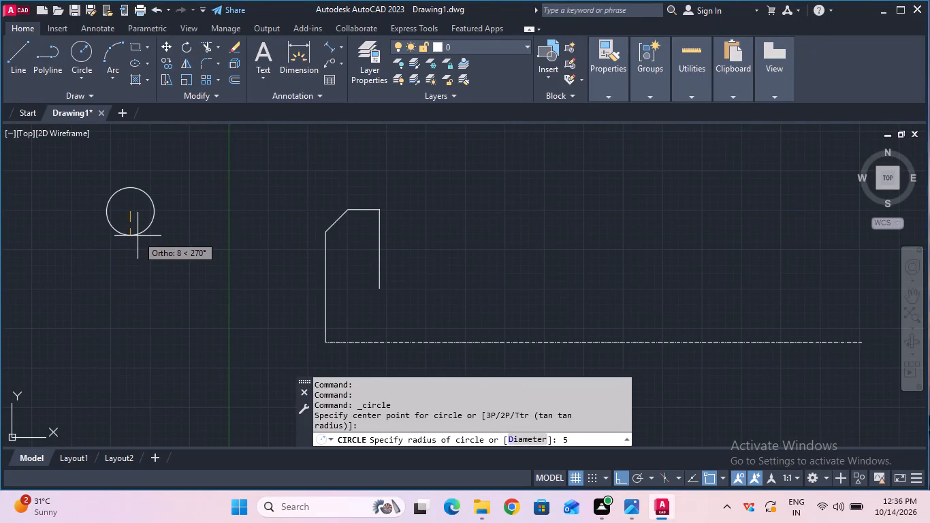
{"action": "key", "text": "Return"}
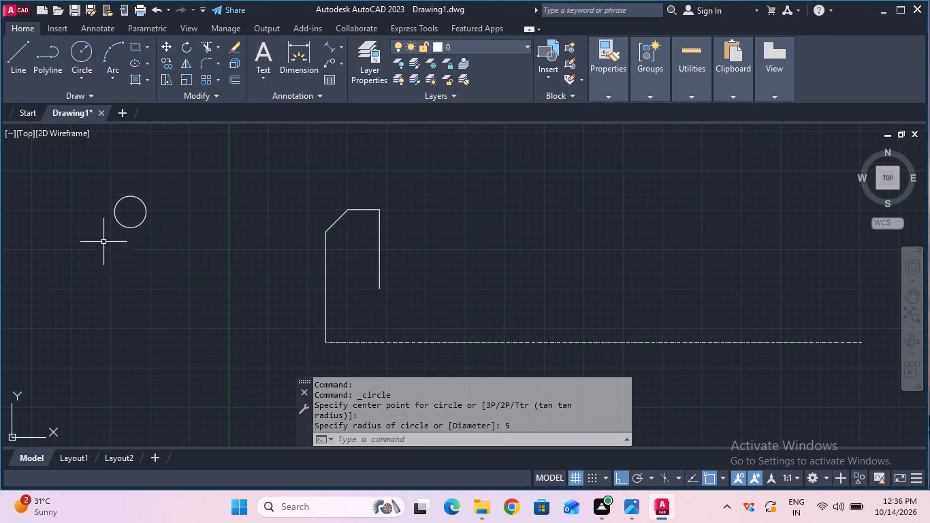
Move the 5 mm radius circle by its left quadrant onto the lower endpoint of the 25 mm vertical line.
{"action": "left_click", "coordinate": [167, 46]}
{"action": "left_click", "coordinate": [125, 196]}
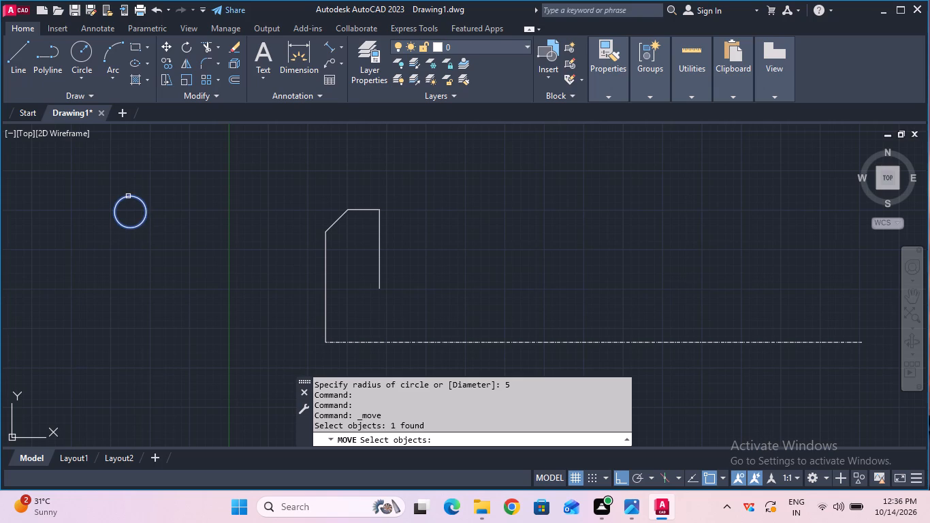
{"action": "key", "text": "Return"}
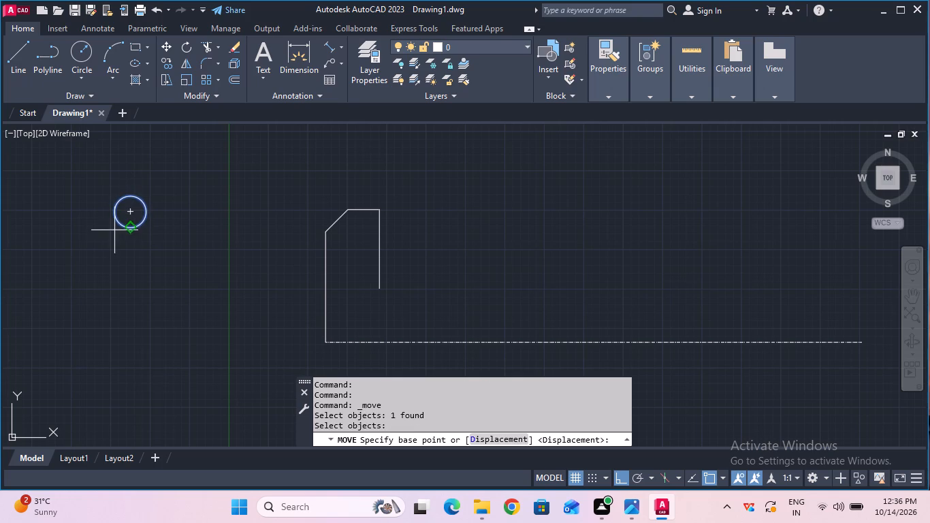
{"action": "left_click_drag", "start_coordinate": [114, 214], "coordinate": [144, 221]}
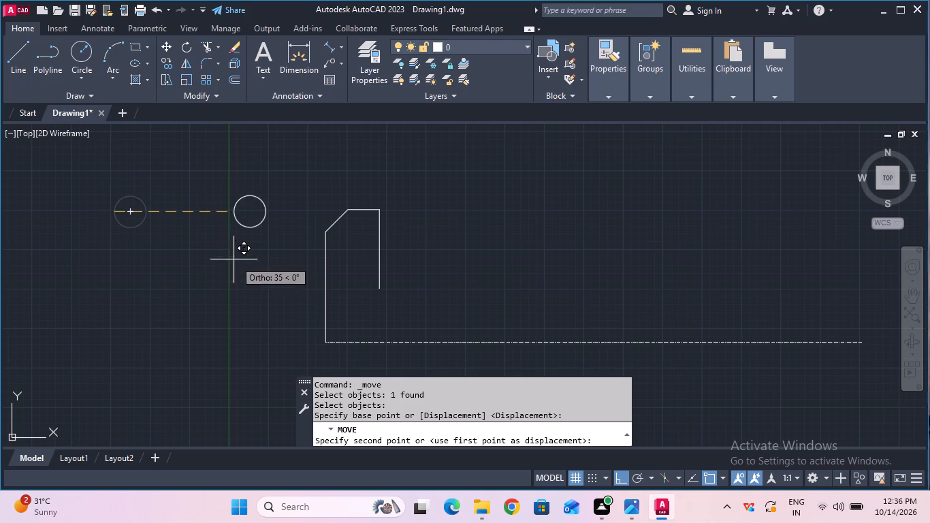
{"action": "key", "text": "F8"}
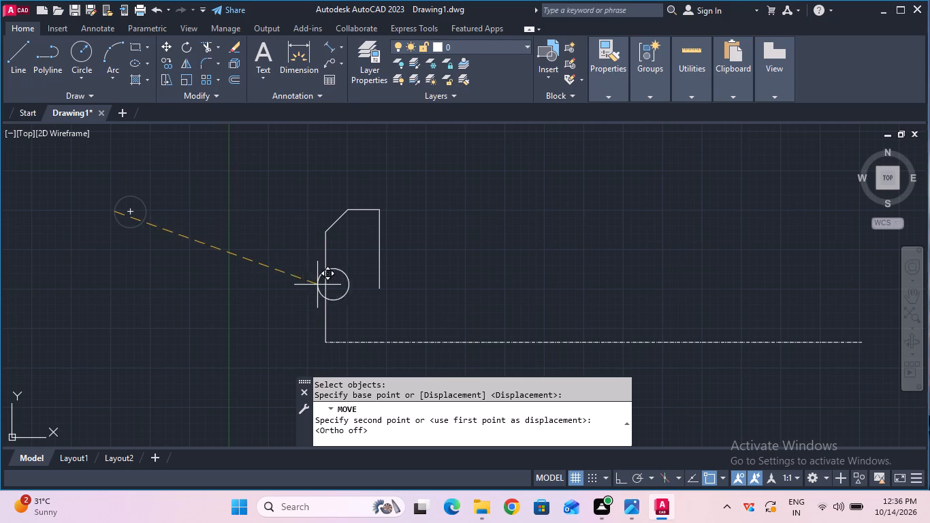
{"action": "left_click", "coordinate": [376, 287]}
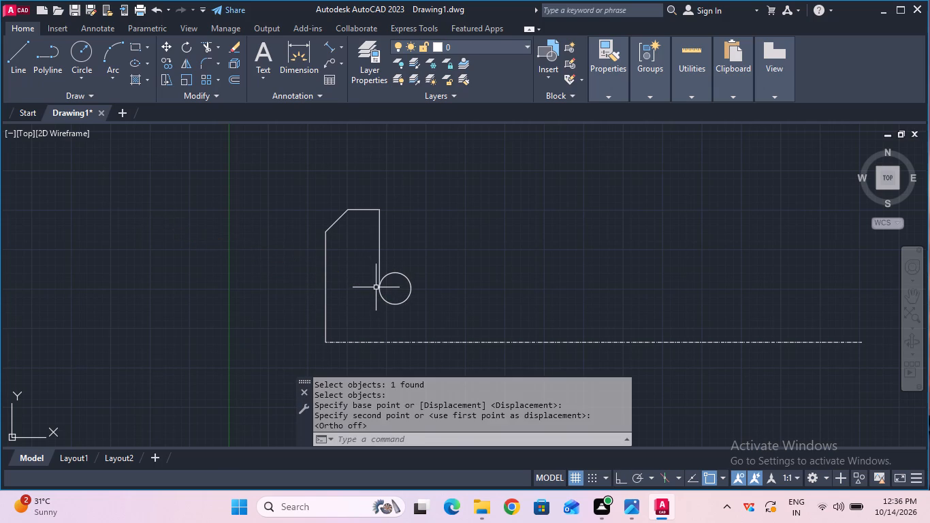
{"action": "key", "text": "Escape"}
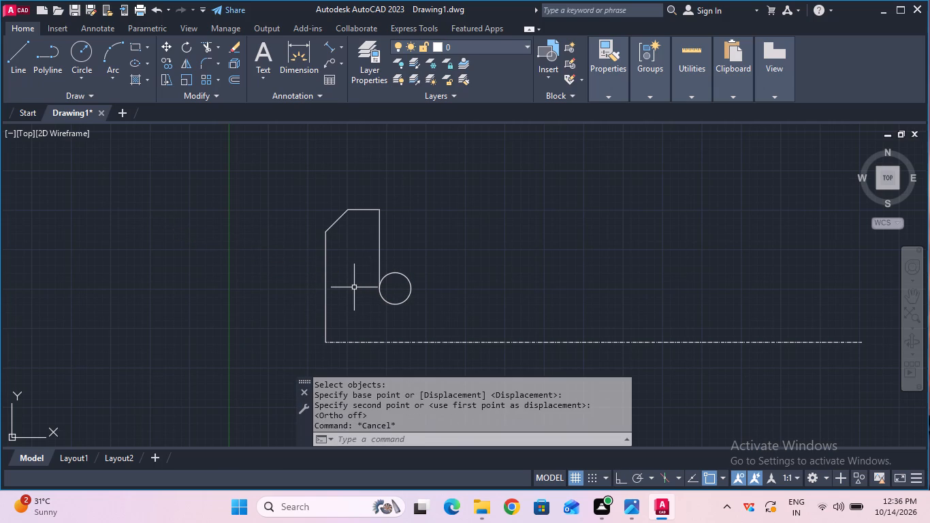
Draw a 25 mm vertical line upward from the right quadrant of the 5 mm radius circle.
{"action": "scroll", "coordinate": [354, 287], "scroll_direction": "up", "scroll_amount": 2}
{"action": "scroll", "coordinate": [354, 287], "scroll_direction": "down", "scroll_amount": 1}
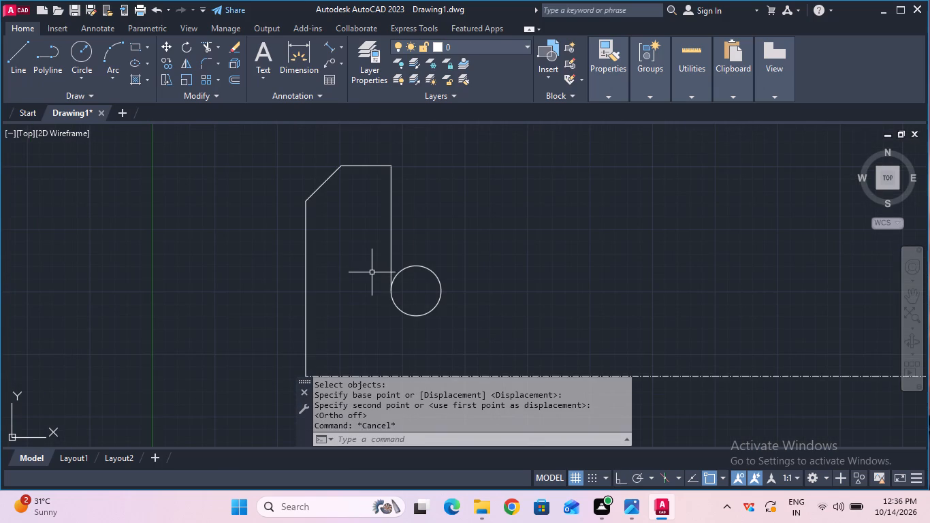
{"action": "left_click", "coordinate": [27, 74]}
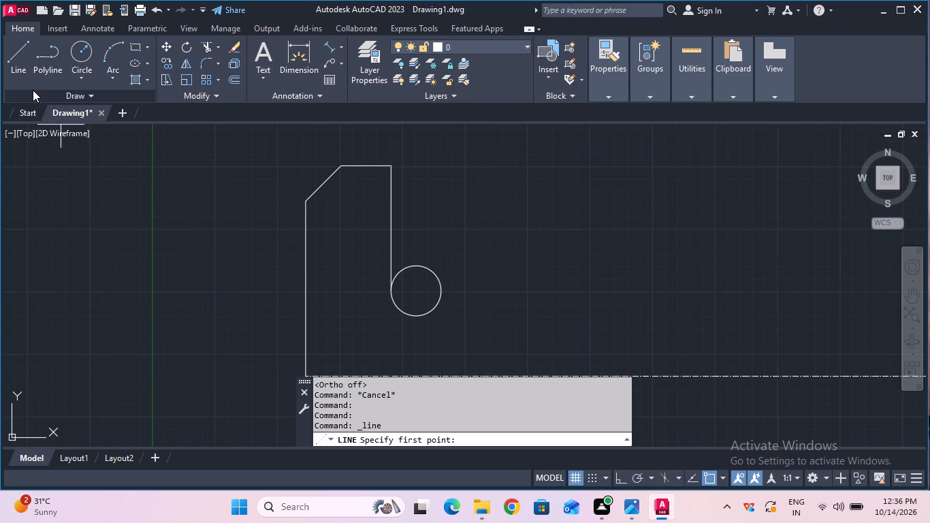
{"action": "left_click", "coordinate": [444, 293]}
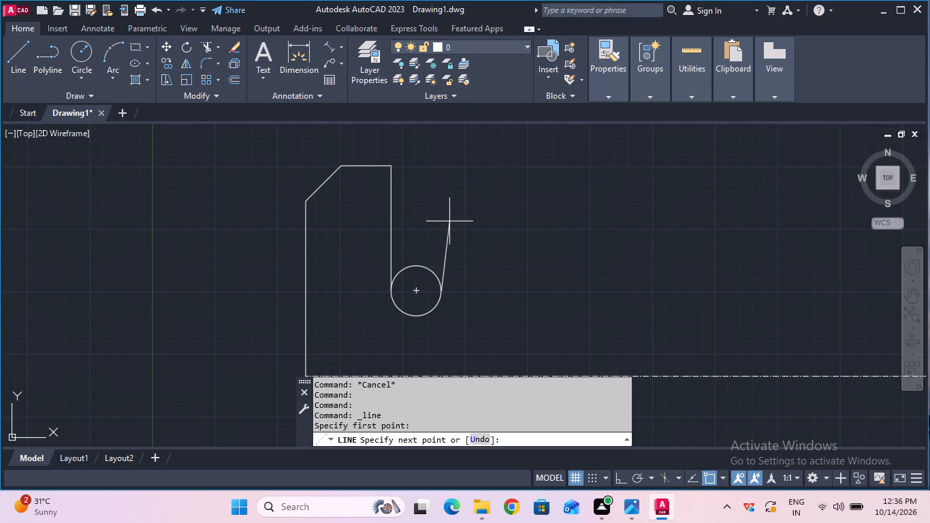
{"action": "key", "text": "F8"}
{"action": "type", "text": "25"}
{"action": "key", "text": "Return"}
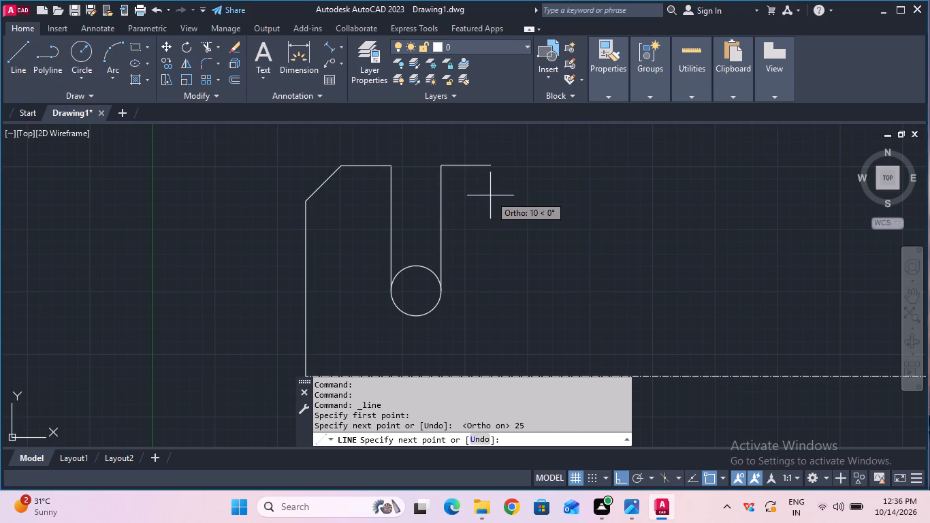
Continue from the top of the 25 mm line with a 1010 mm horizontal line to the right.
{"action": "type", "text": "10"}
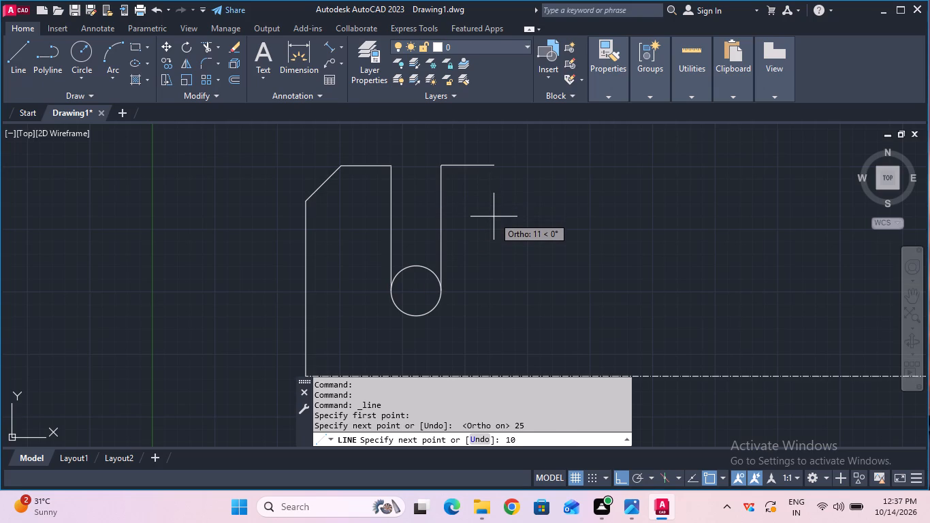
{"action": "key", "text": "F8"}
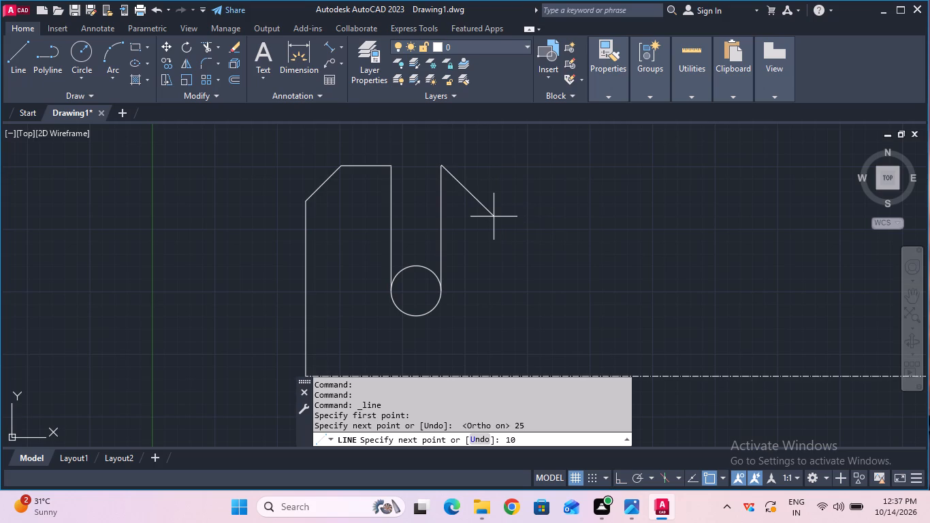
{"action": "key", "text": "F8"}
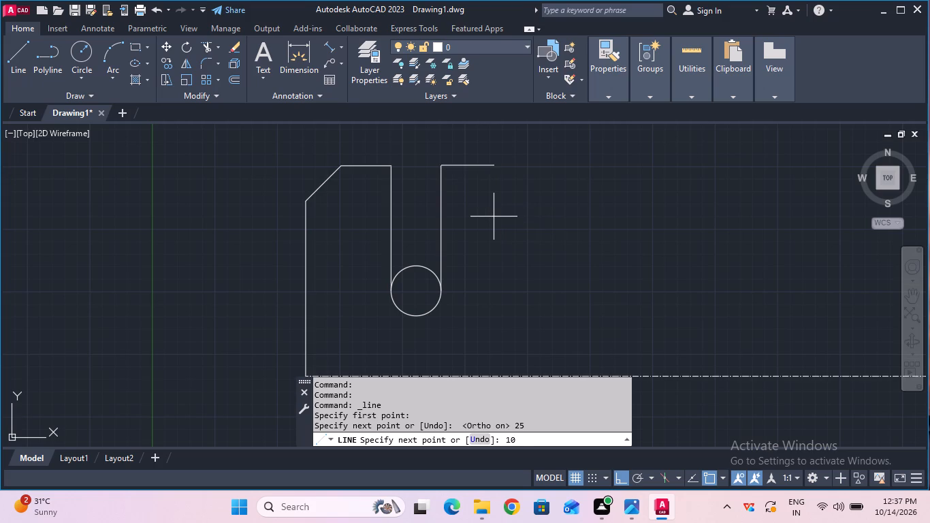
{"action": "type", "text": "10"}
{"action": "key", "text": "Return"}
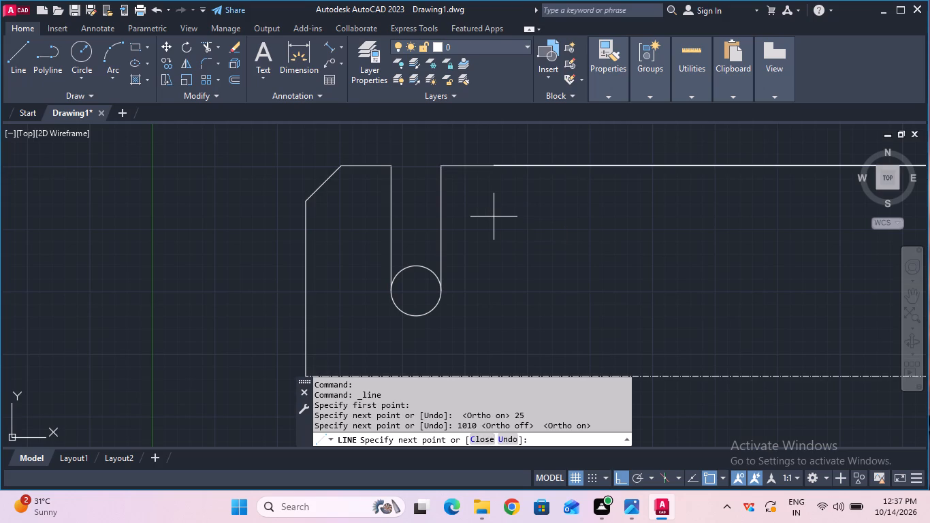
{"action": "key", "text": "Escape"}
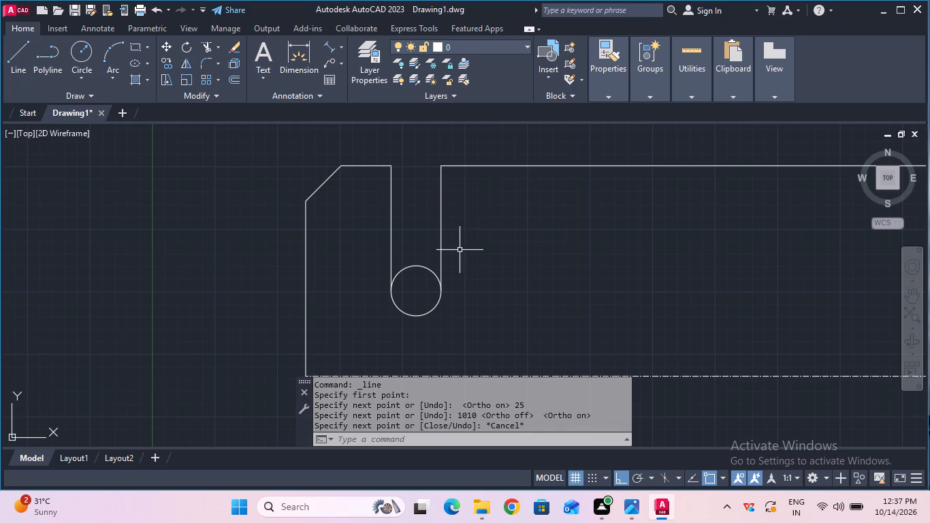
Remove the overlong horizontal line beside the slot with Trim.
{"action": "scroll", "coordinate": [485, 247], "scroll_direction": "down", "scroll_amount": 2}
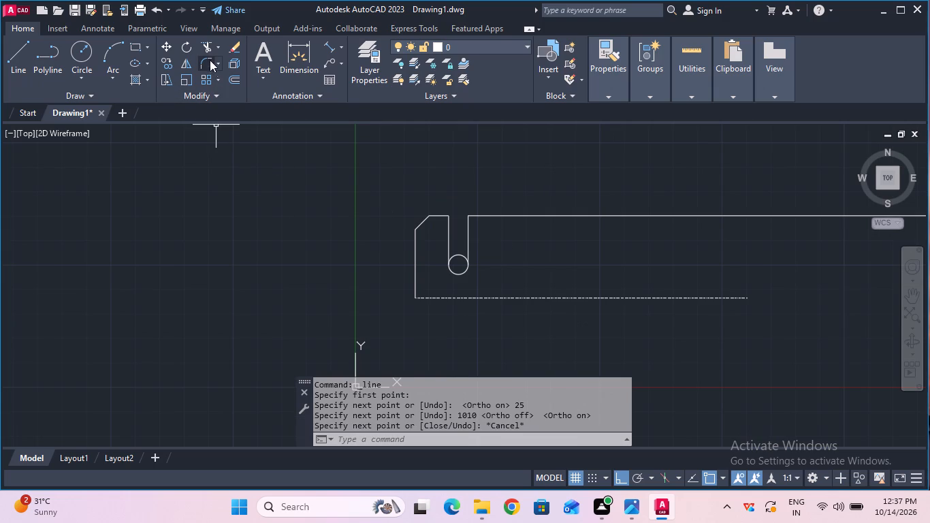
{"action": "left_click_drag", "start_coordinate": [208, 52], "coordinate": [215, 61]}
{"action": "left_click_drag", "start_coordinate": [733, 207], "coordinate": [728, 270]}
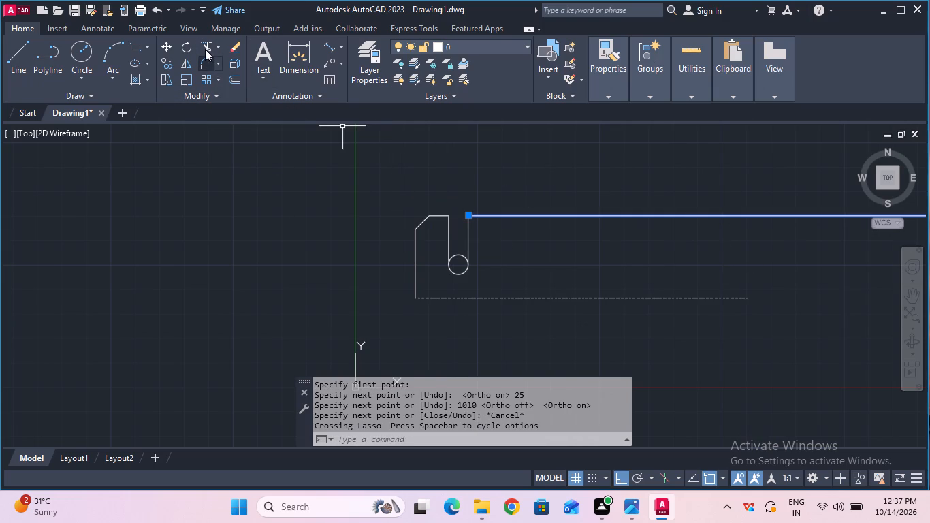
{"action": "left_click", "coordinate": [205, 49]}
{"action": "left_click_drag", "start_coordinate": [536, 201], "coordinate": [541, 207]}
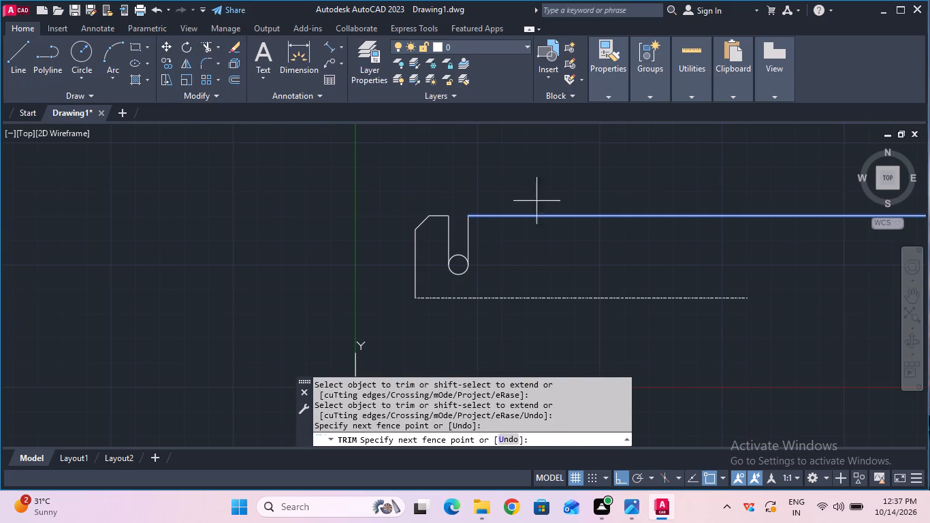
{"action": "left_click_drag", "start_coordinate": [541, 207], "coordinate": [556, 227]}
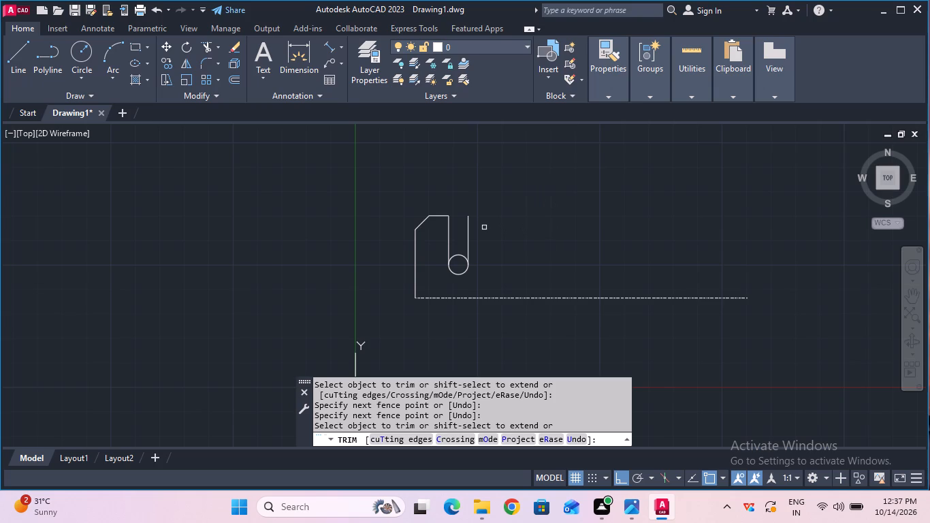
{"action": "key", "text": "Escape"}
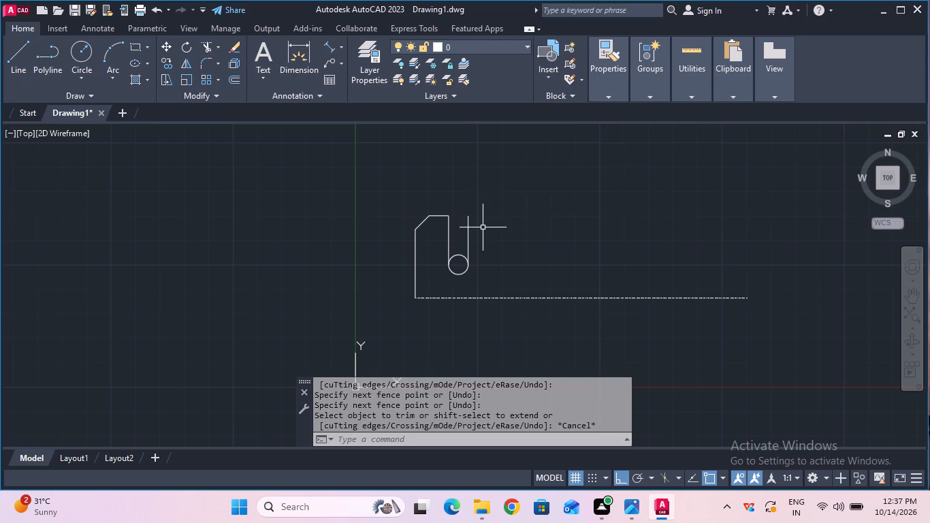
Draw a 10 mm horizontal line to the right from the top endpoint of the slot's right side.
{"action": "scroll", "coordinate": [485, 227], "scroll_direction": "up", "scroll_amount": 1}
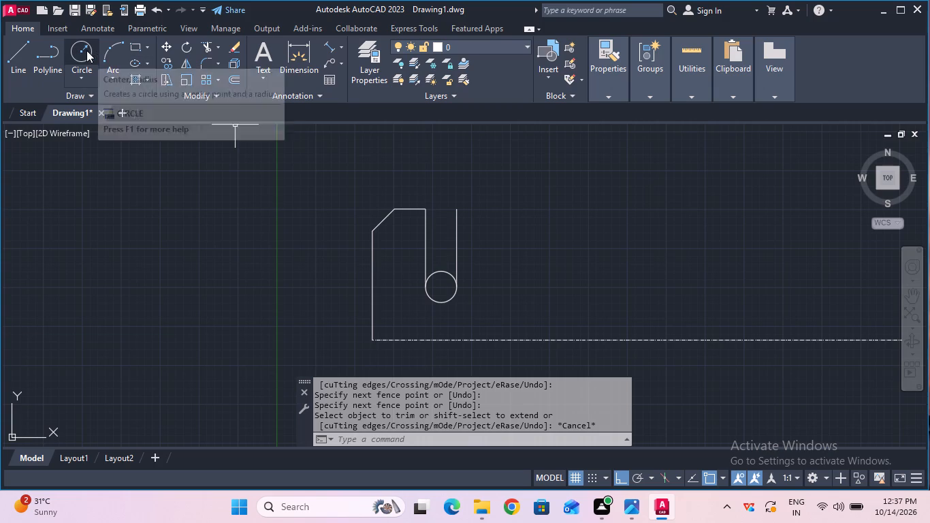
{"action": "left_click", "coordinate": [27, 62]}
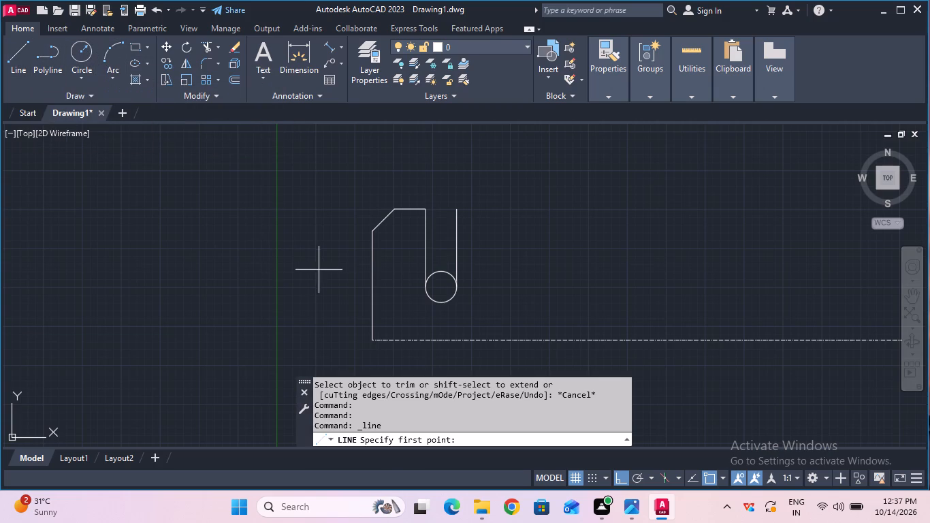
{"action": "left_click", "coordinate": [460, 209]}
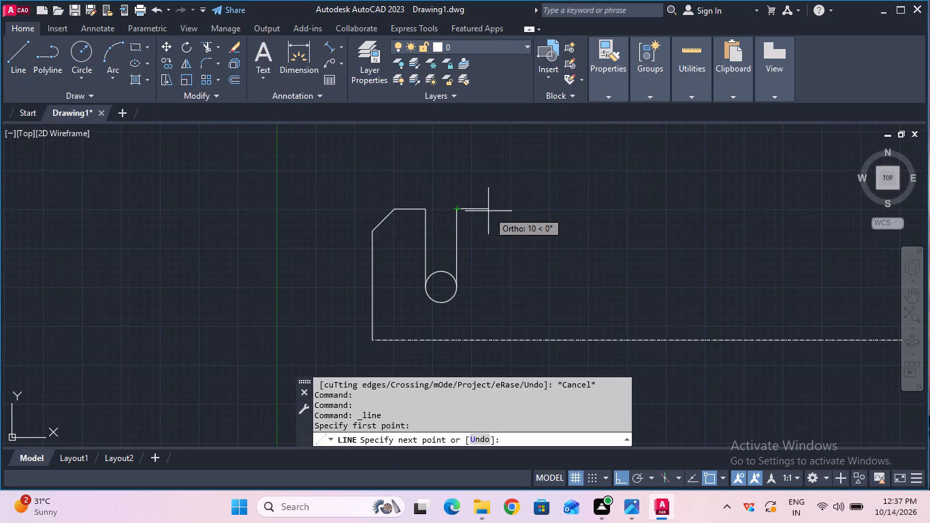
{"action": "key", "text": "1"}
{"action": "key", "text": "0"}
{"action": "key", "text": "Return"}
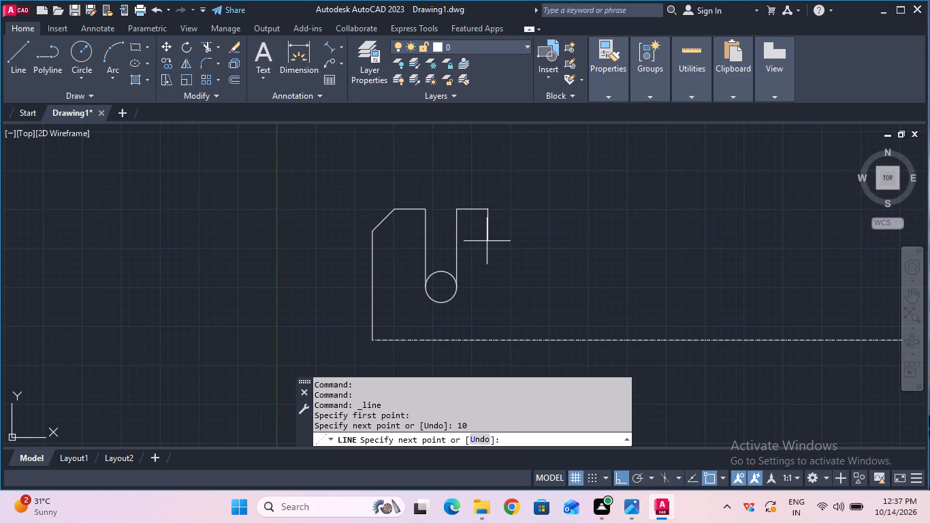
{"action": "key", "text": "F8"}
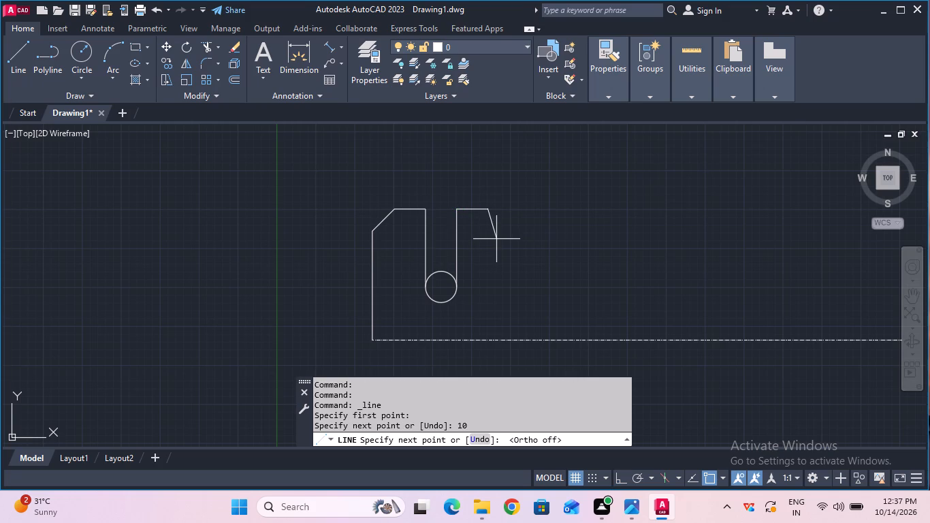
{"action": "key", "text": "Escape"}
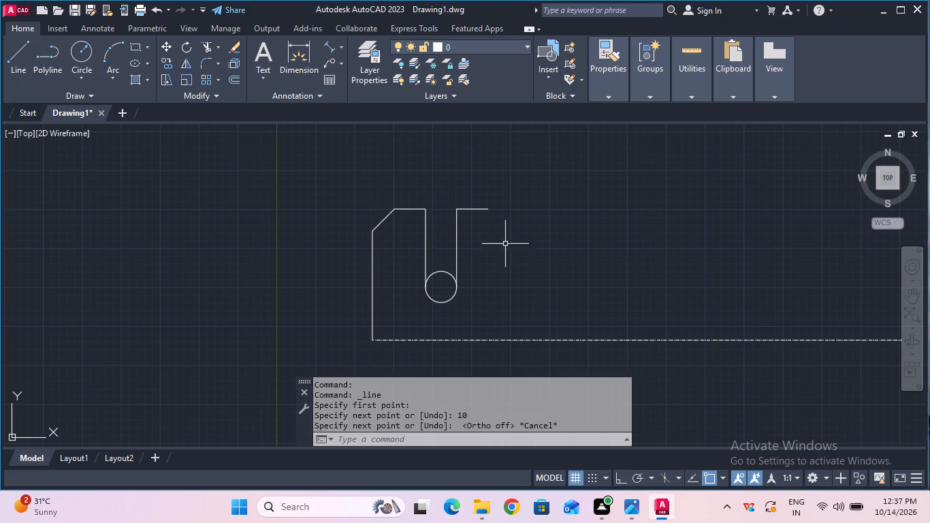
Draw a 10 mm line down and to the right from the horizontal line's right endpoint, using 45° polar tracking.
{"action": "left_click", "coordinate": [636, 475]}
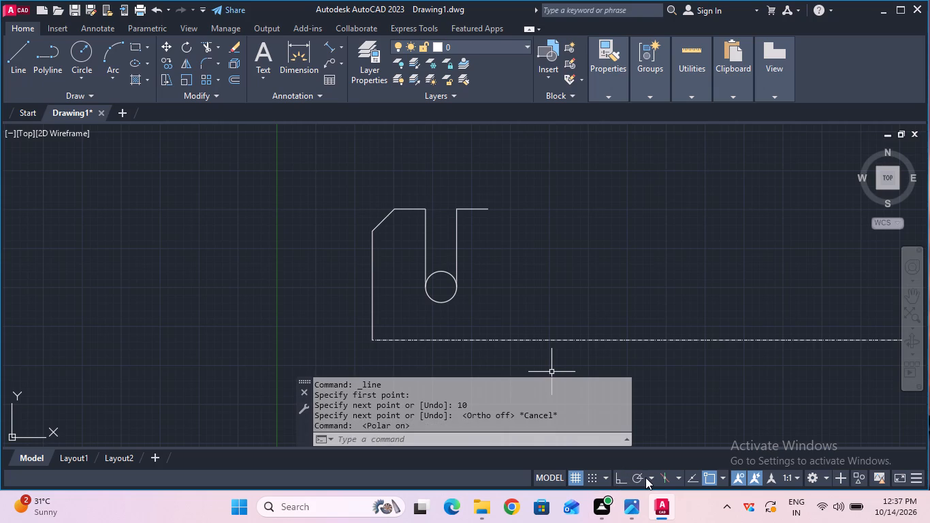
{"action": "left_click", "coordinate": [649, 480]}
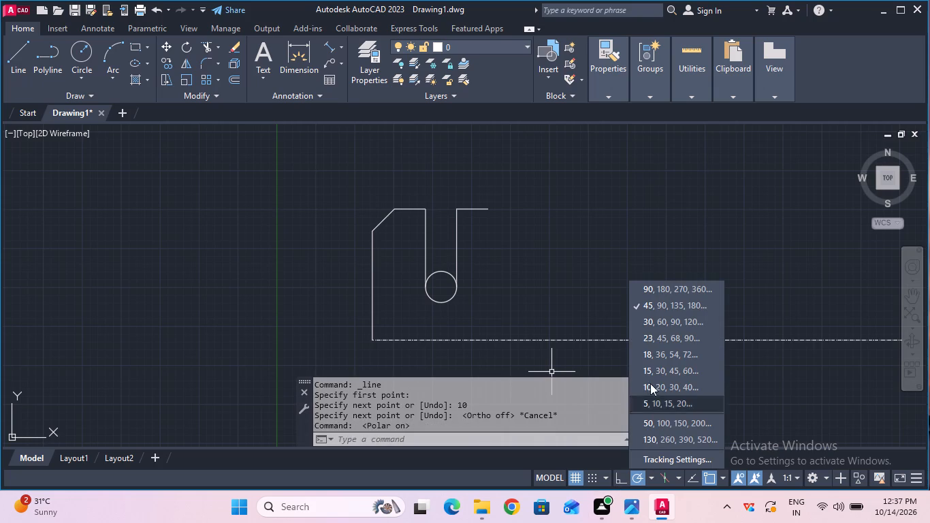
{"action": "left_click", "coordinate": [670, 309]}
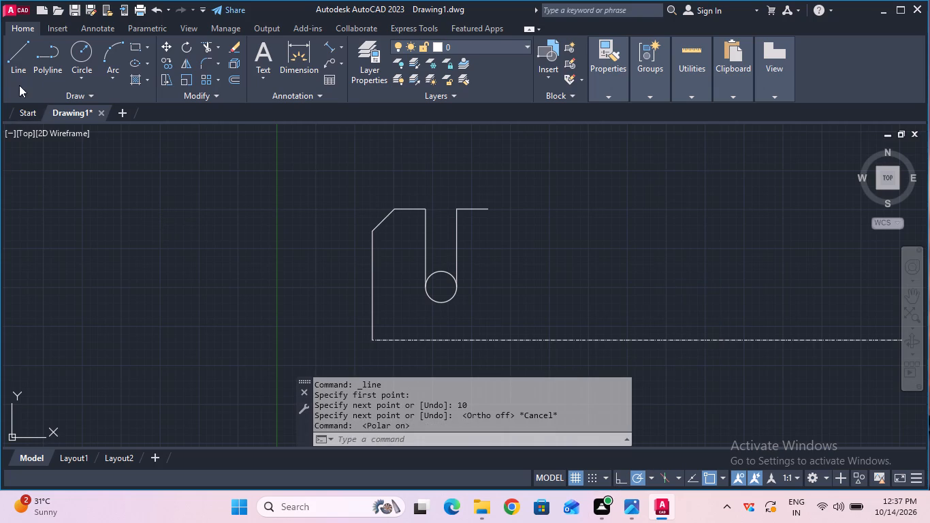
{"action": "left_click", "coordinate": [21, 73]}
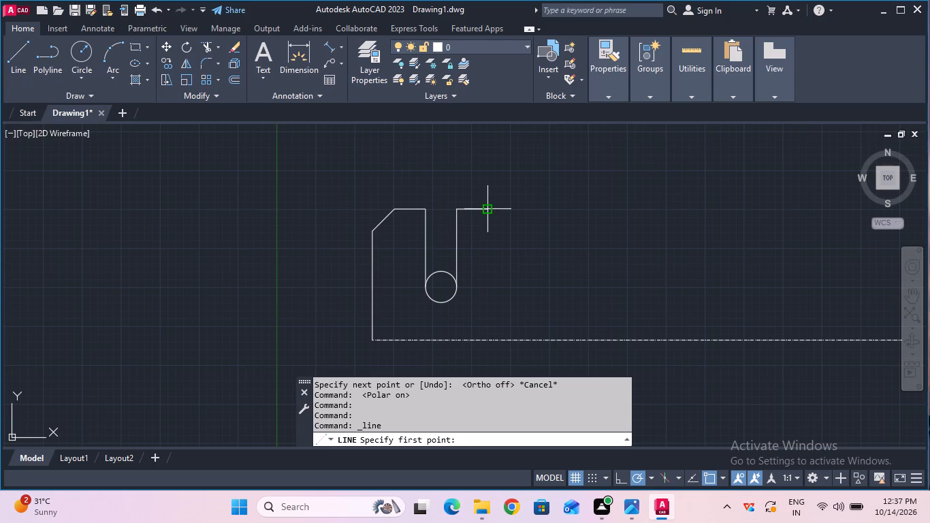
{"action": "left_click", "coordinate": [489, 210]}
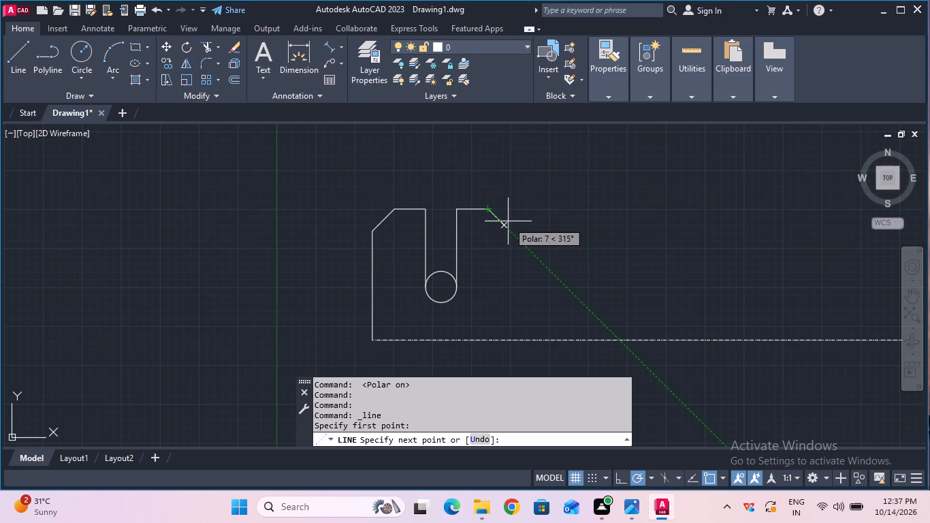
{"action": "key", "text": "1"}
{"action": "key", "text": "0"}
{"action": "key", "text": "Return"}
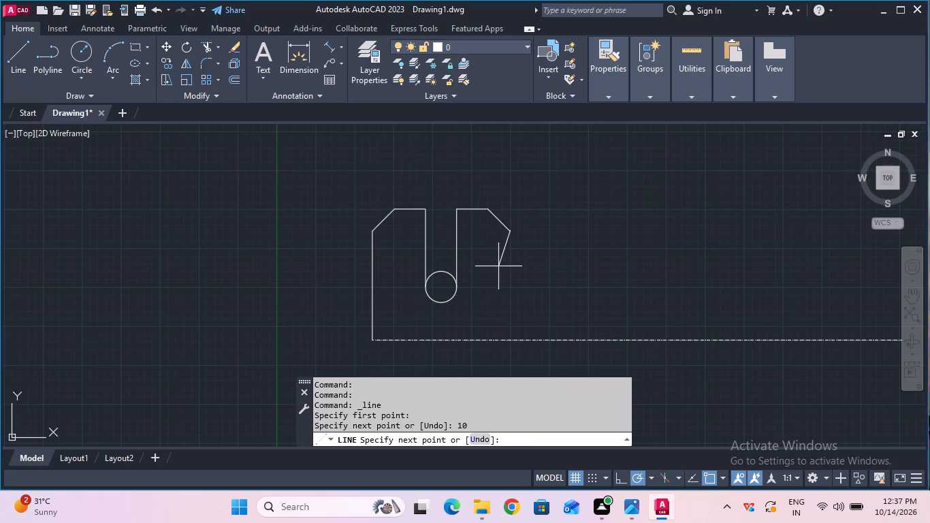
Continue from the lower end of the 45° line with a 35 mm vertical line down to the centre line.
{"action": "key", "text": "F8"}
{"action": "type", "text": "35"}
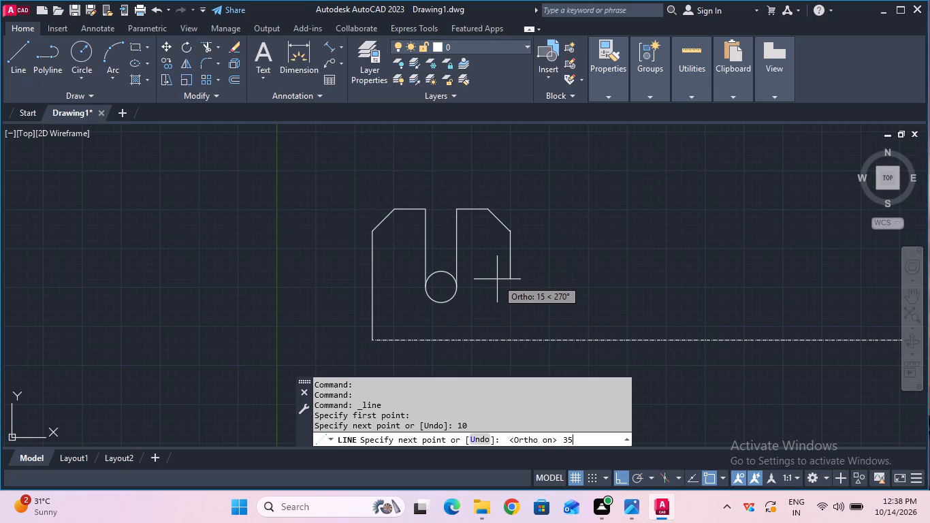
{"action": "key", "text": "Return"}
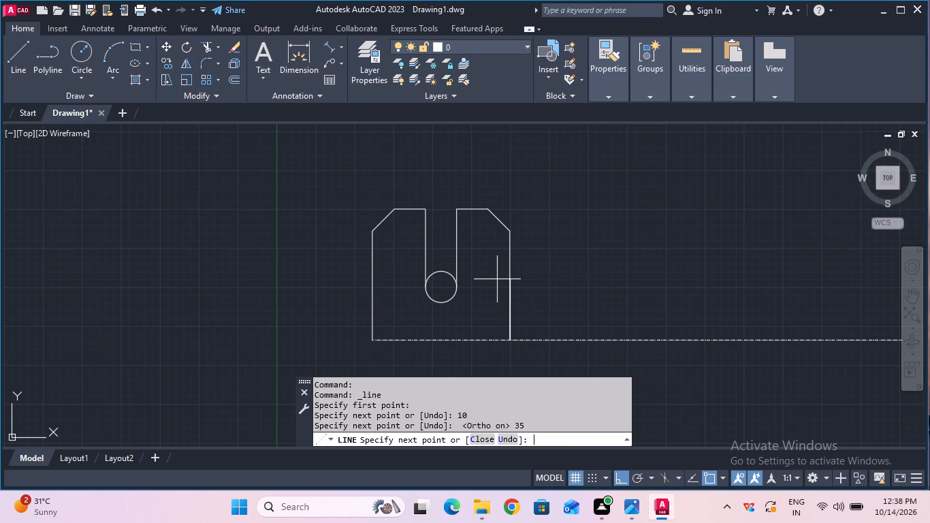
{"action": "key", "text": "Escape"}
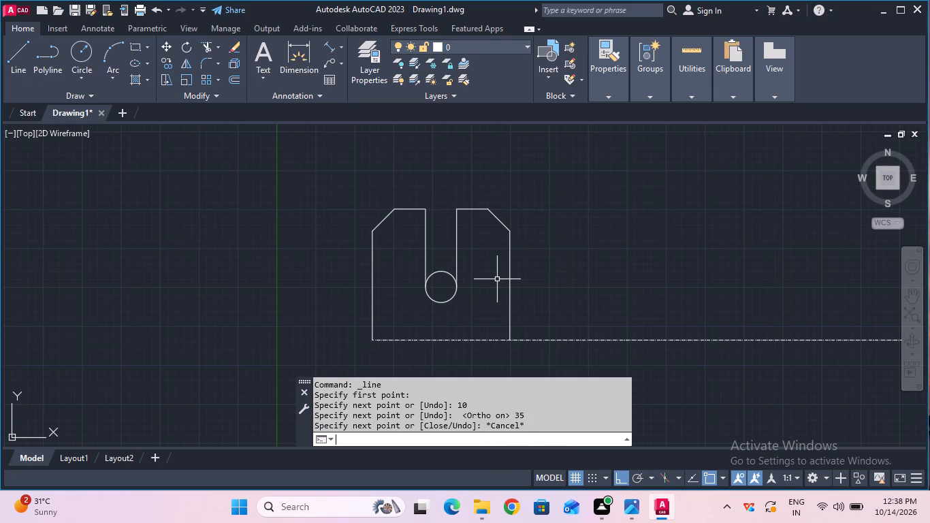
Trim away the upper half of the circle between the two slot sides, leaving a rounded slot bottom.
{"action": "left_click", "coordinate": [208, 49]}
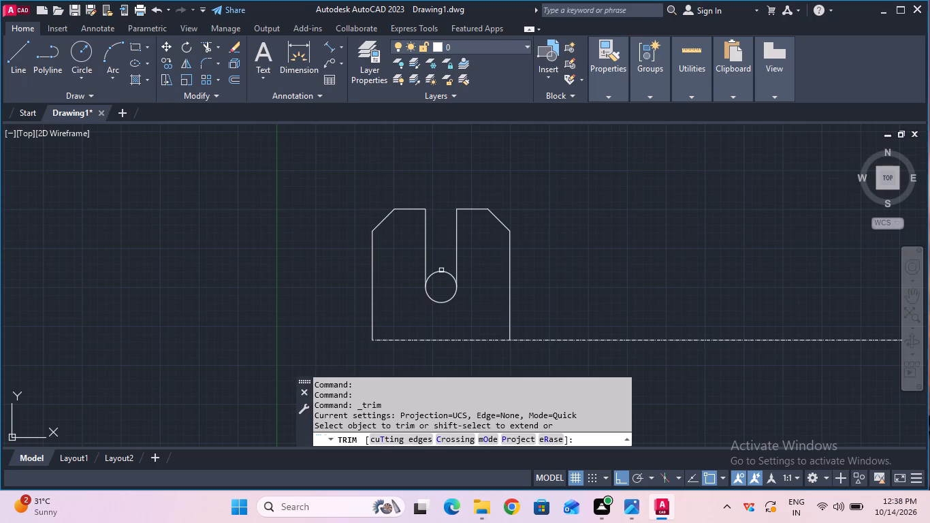
{"action": "left_click", "coordinate": [441, 271]}
{"action": "key", "text": "Escape"}
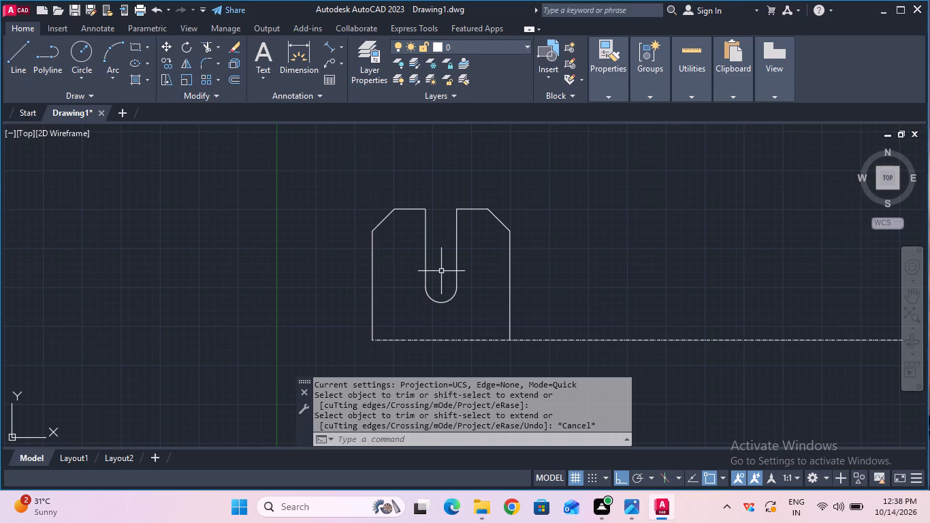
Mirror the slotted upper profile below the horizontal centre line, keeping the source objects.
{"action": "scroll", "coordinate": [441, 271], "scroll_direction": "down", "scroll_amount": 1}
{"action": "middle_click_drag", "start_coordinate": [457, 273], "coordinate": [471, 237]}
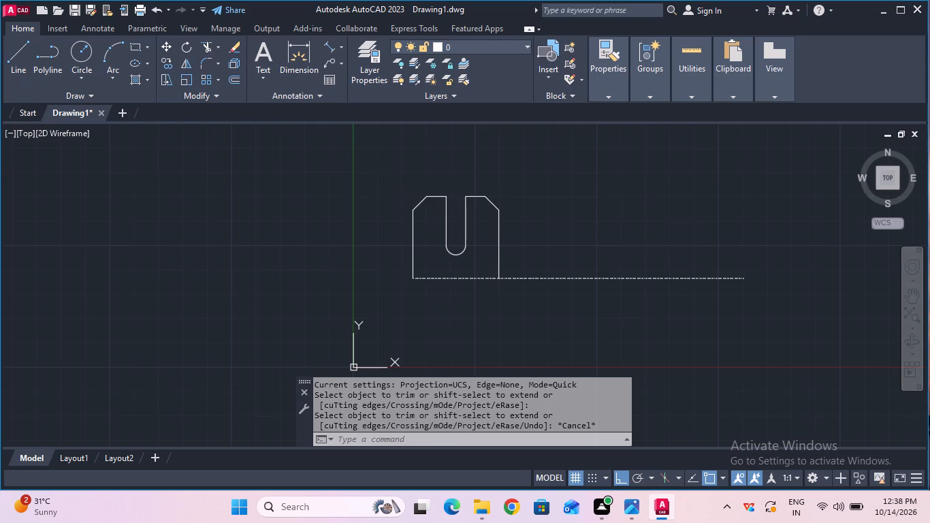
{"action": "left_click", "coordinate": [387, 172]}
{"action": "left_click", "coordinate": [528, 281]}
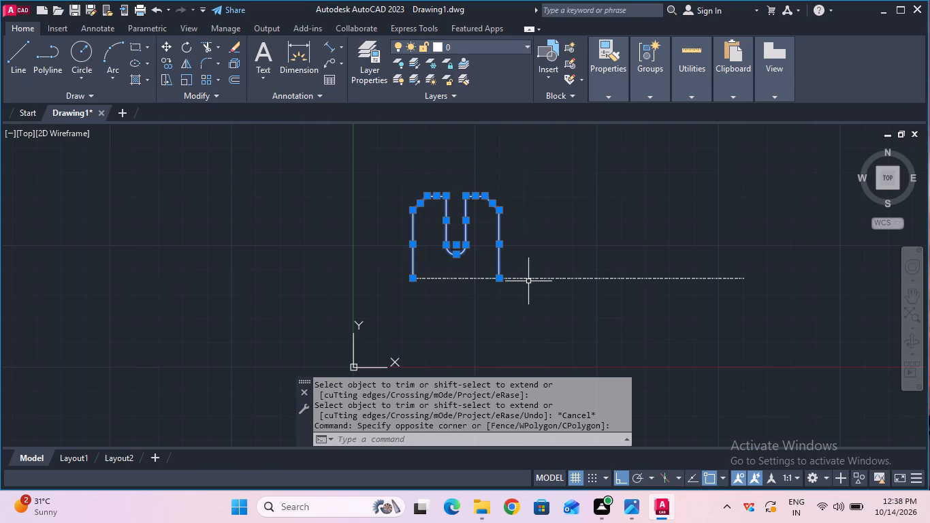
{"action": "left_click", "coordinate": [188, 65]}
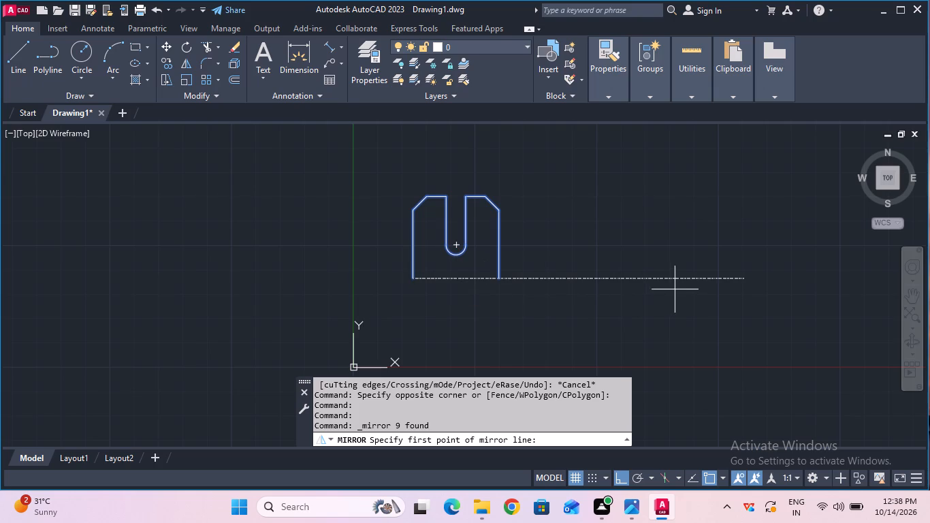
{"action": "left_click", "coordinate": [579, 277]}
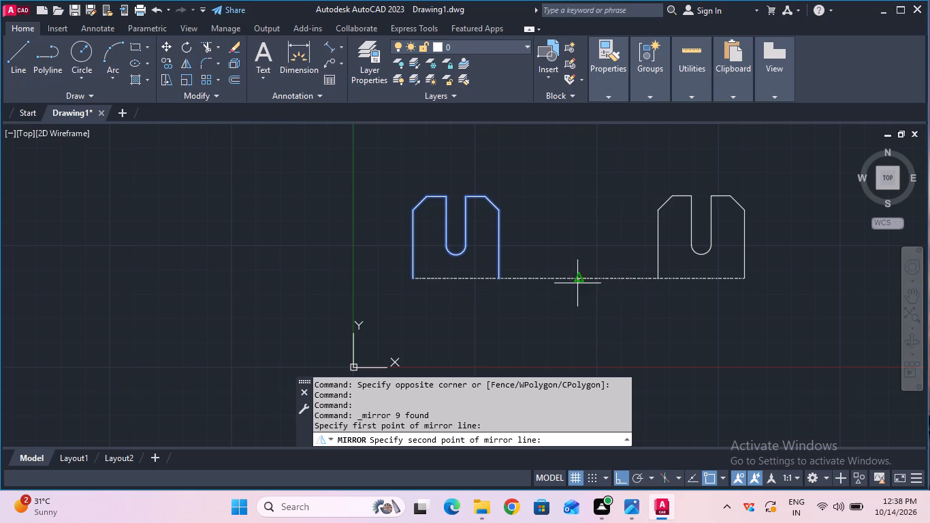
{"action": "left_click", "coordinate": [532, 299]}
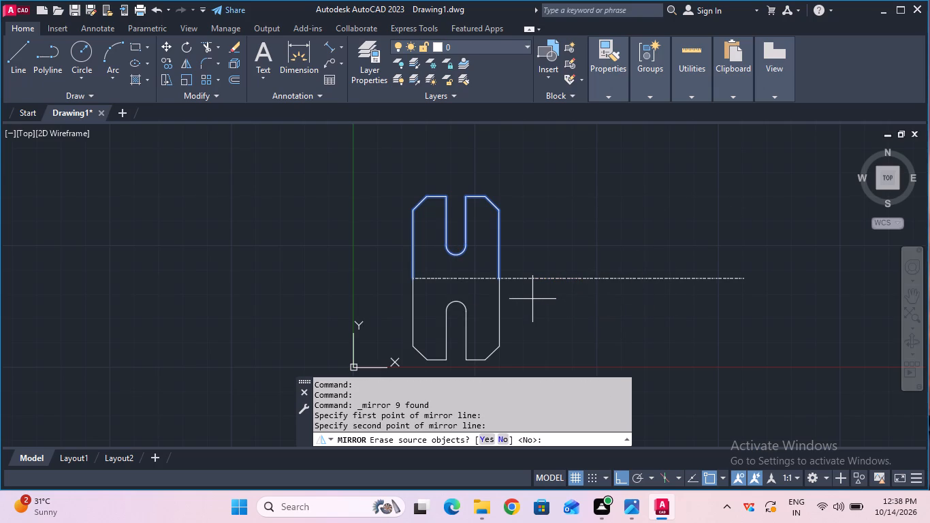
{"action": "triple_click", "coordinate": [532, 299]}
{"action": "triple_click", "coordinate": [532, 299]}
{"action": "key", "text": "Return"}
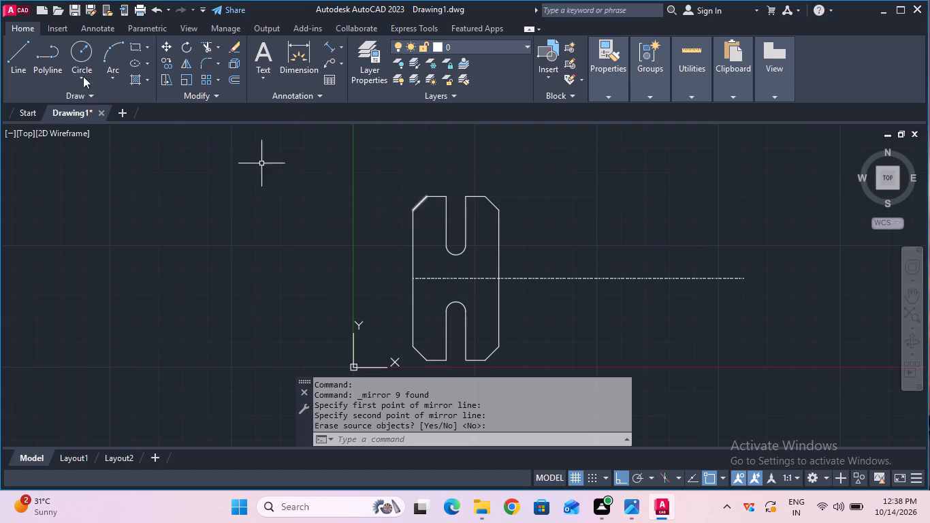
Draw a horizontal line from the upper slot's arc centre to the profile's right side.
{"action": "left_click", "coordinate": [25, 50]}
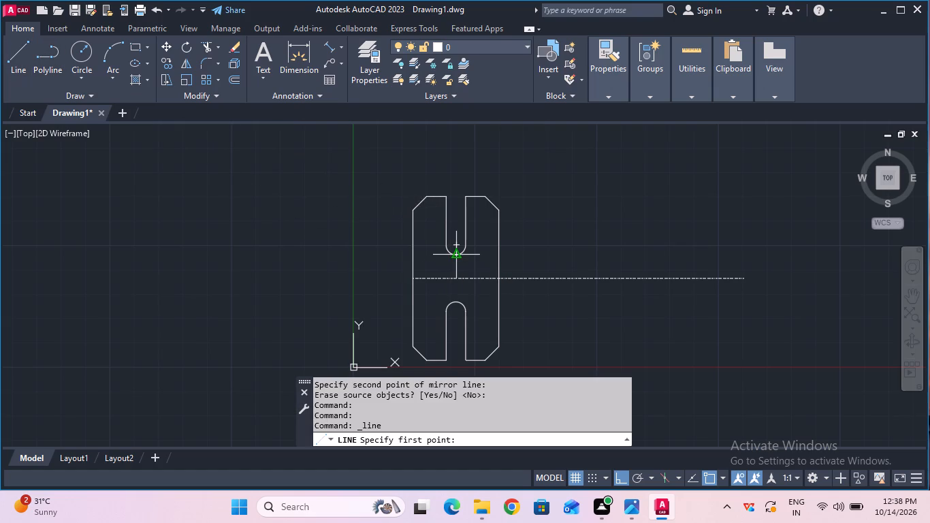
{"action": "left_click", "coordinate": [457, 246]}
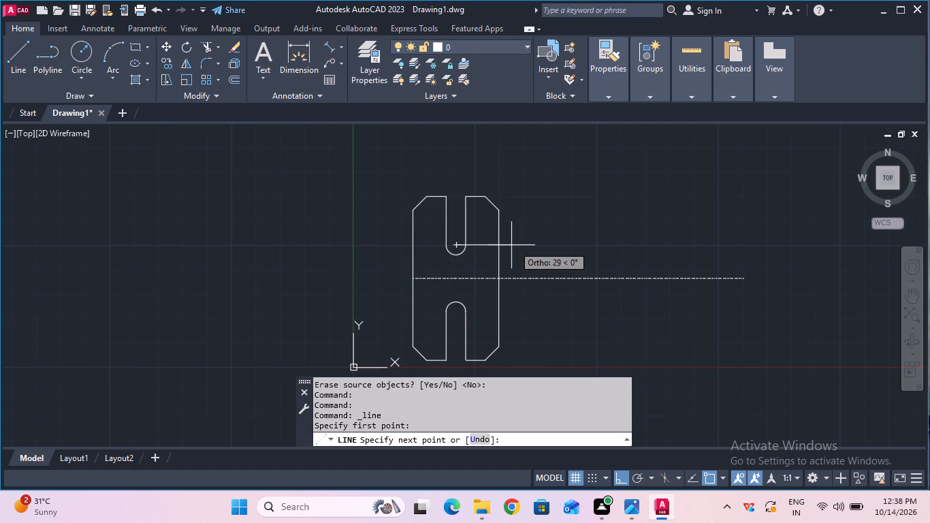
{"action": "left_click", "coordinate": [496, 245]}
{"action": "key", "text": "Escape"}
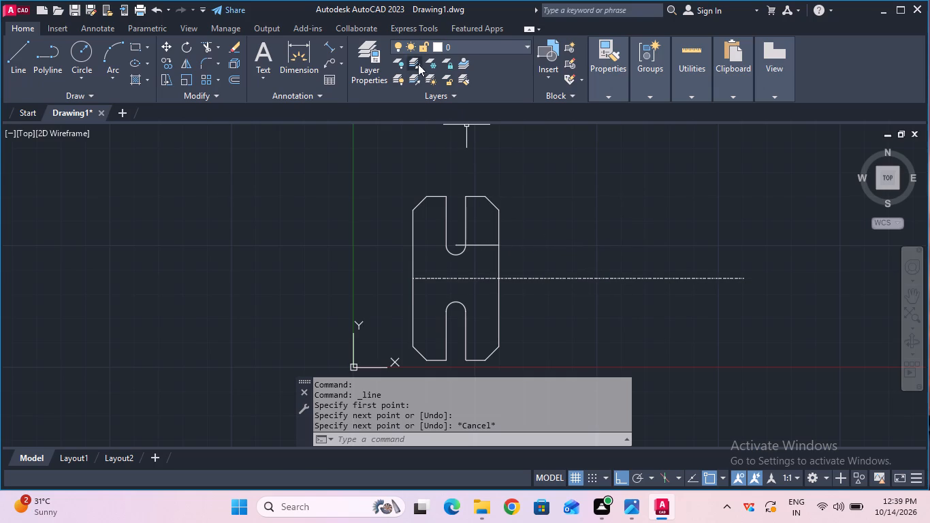
Measure the profile's overall width between its left and right vertical sides with a linear dimension, without placing it.
{"action": "left_click", "coordinate": [344, 47]}
{"action": "left_click", "coordinate": [343, 72]}
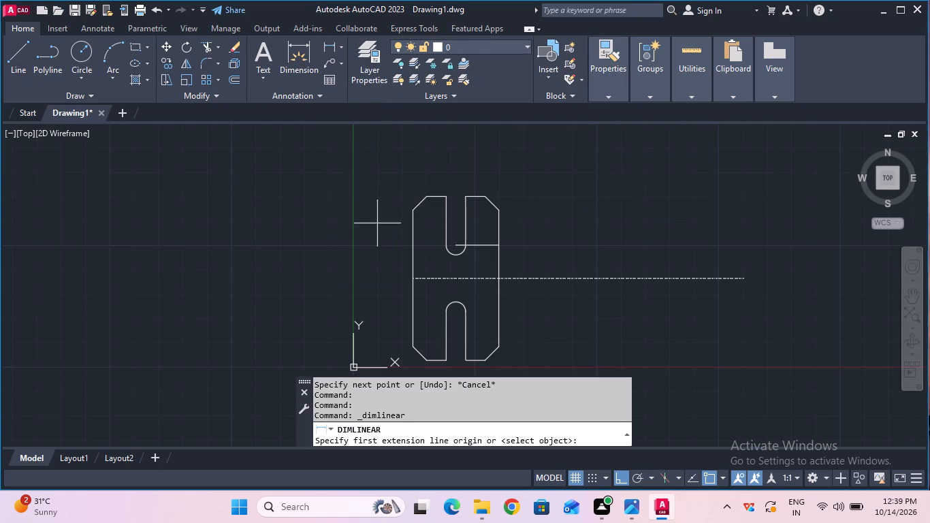
{"action": "left_click", "coordinate": [412, 247]}
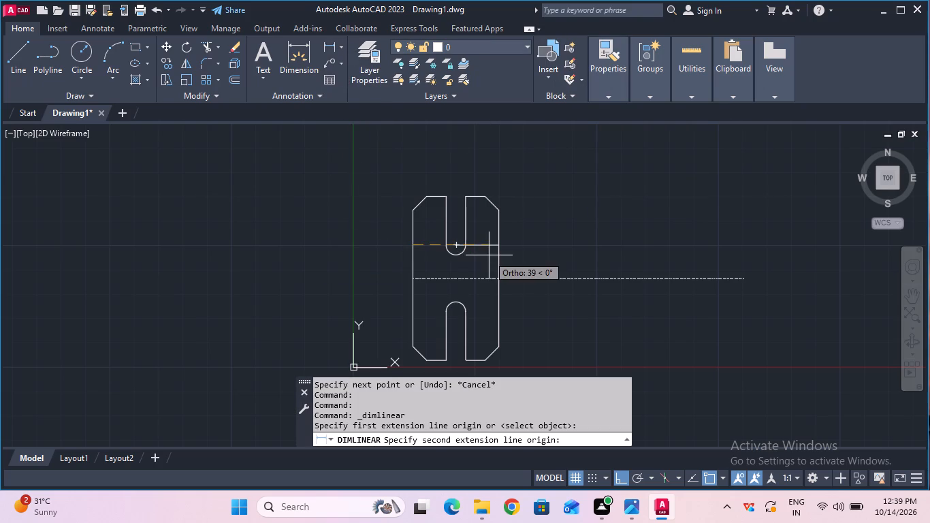
{"action": "left_click", "coordinate": [500, 252]}
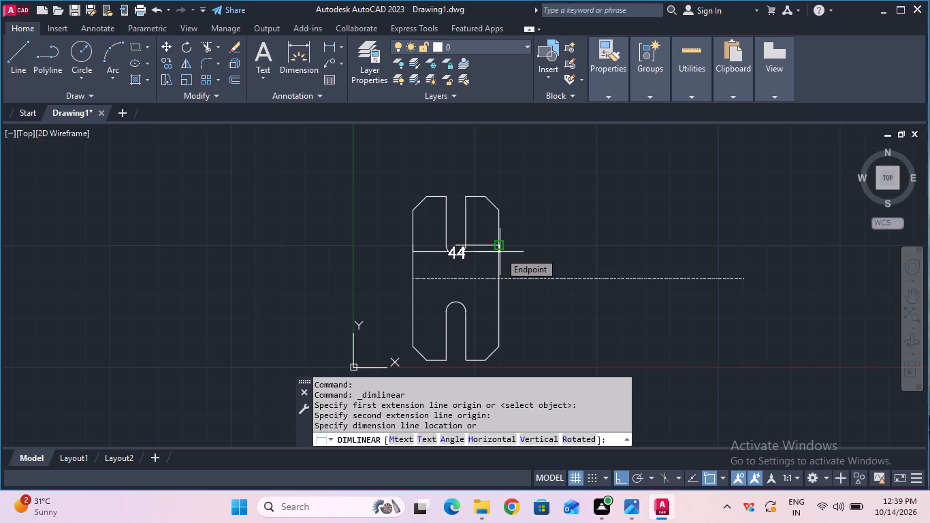
{"action": "key", "text": "Escape"}
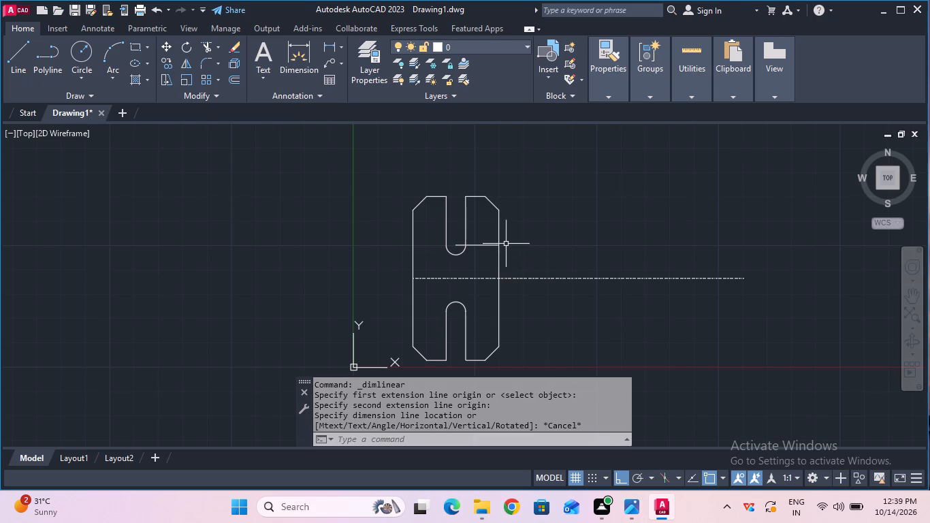
Measure the horizontal distance from the upper slot's arc centre to the profile's left side, without placing the dimension.
{"action": "left_click", "coordinate": [330, 51]}
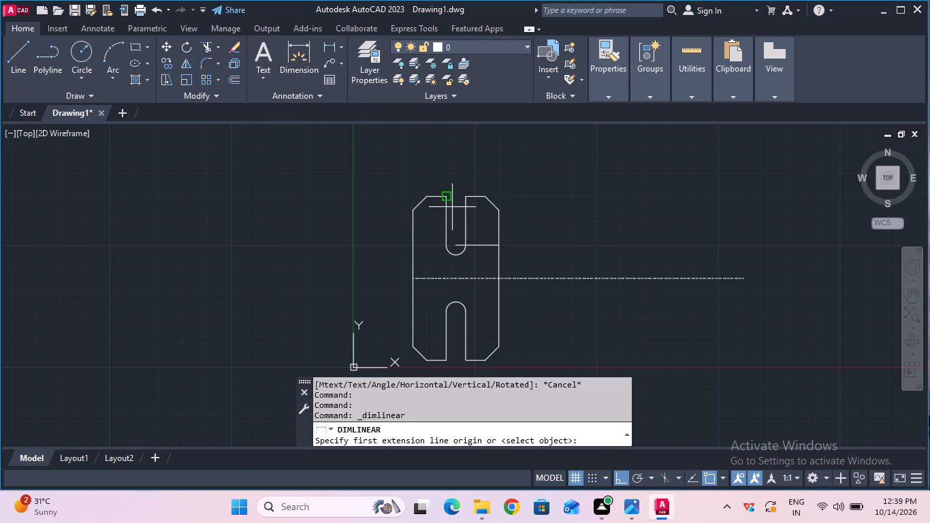
{"action": "left_click", "coordinate": [454, 243]}
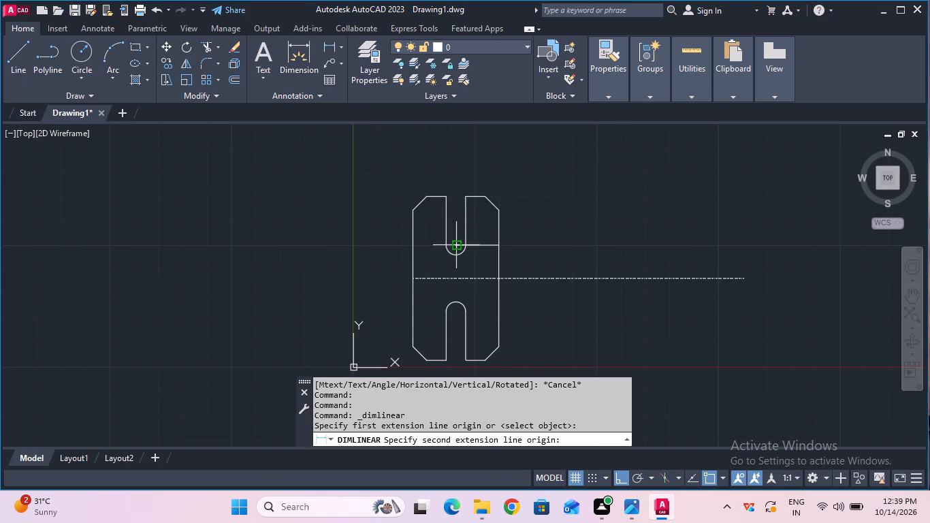
{"action": "left_click", "coordinate": [409, 244]}
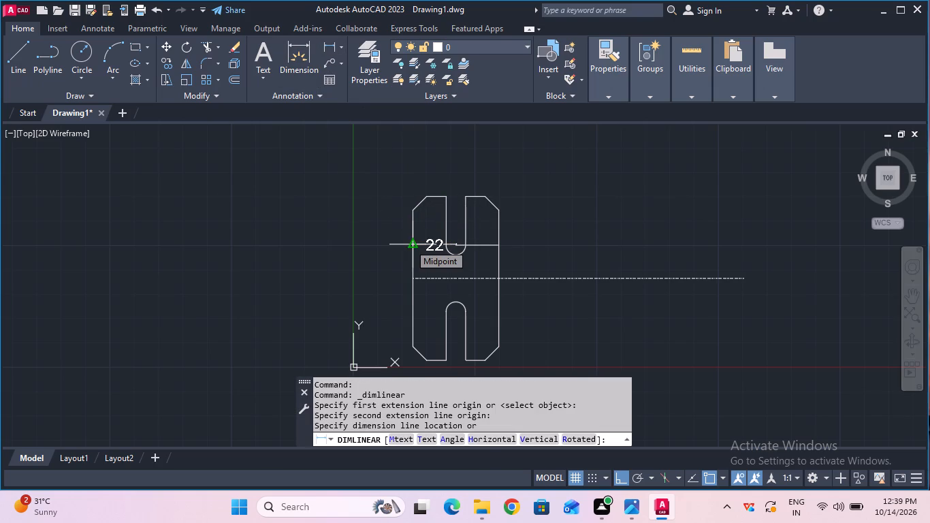
{"action": "key", "text": "Escape"}
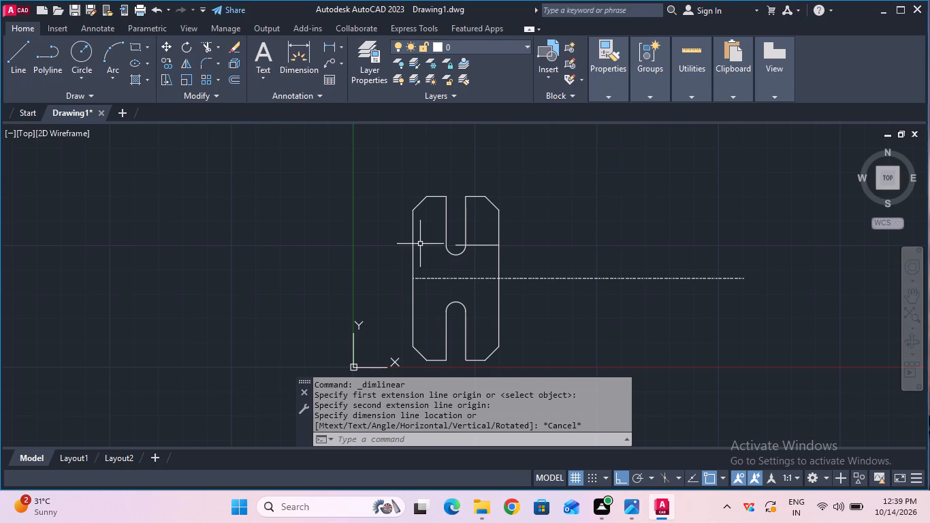
Erase the entire slotted profile, both upper and lower halves, keeping only the horizontal centre line.
{"action": "scroll", "coordinate": [421, 244], "scroll_direction": "up", "scroll_amount": 2}
{"action": "scroll", "coordinate": [421, 244], "scroll_direction": "down", "scroll_amount": 1}
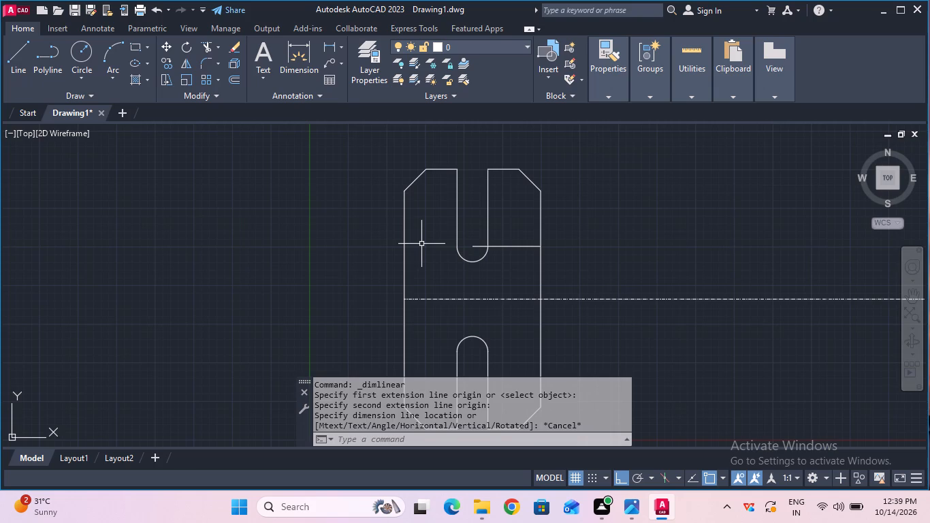
{"action": "scroll", "coordinate": [421, 244], "scroll_direction": "down", "scroll_amount": 2}
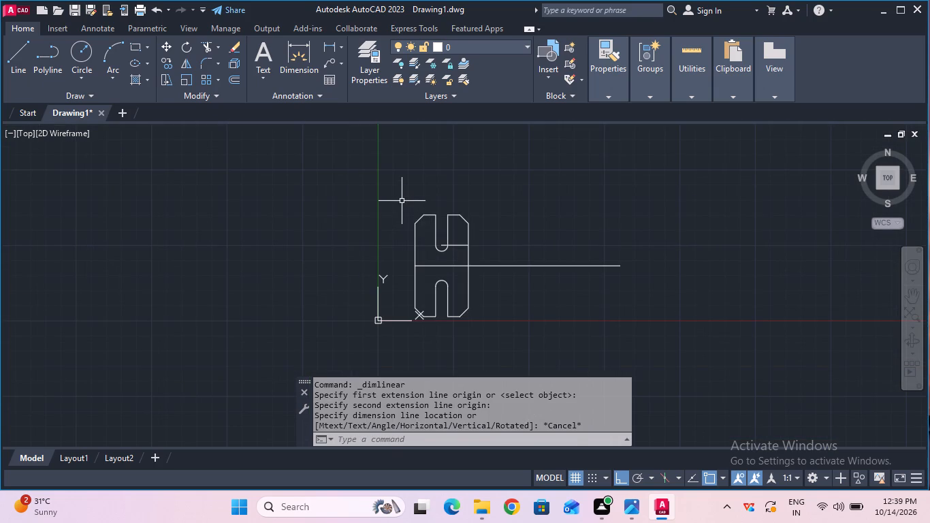
{"action": "left_click", "coordinate": [402, 201]}
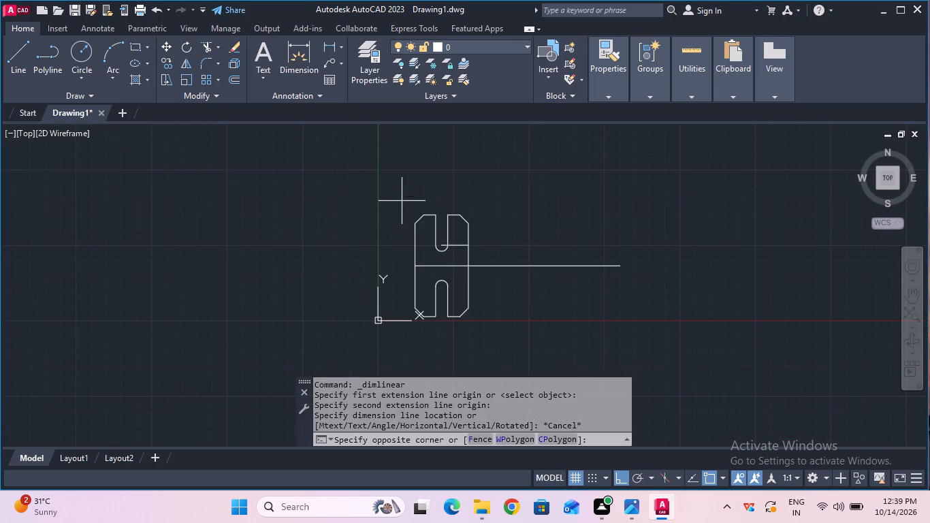
{"action": "left_click", "coordinate": [479, 325]}
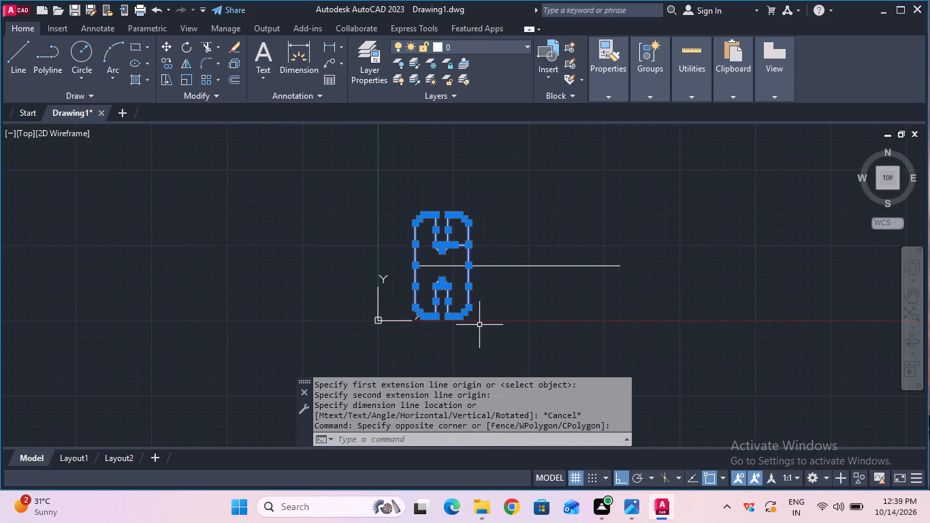
{"action": "key", "text": "Delete"}
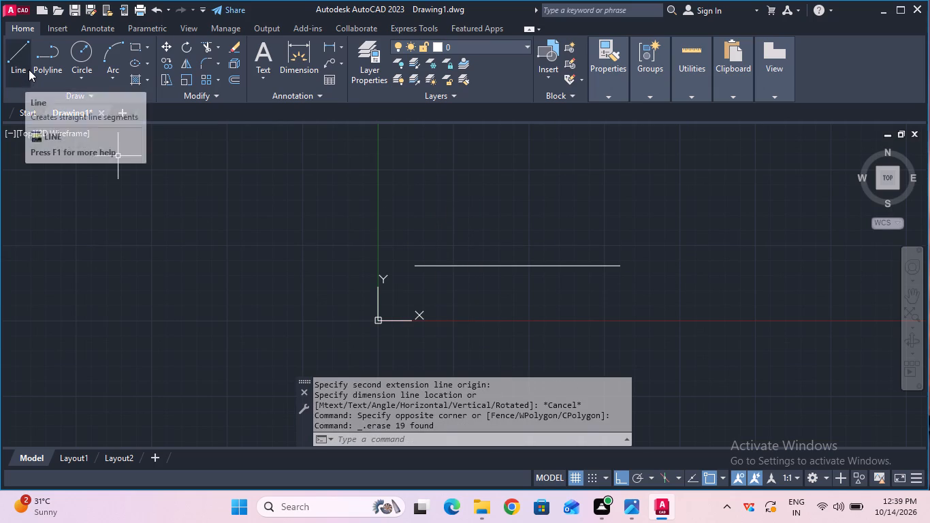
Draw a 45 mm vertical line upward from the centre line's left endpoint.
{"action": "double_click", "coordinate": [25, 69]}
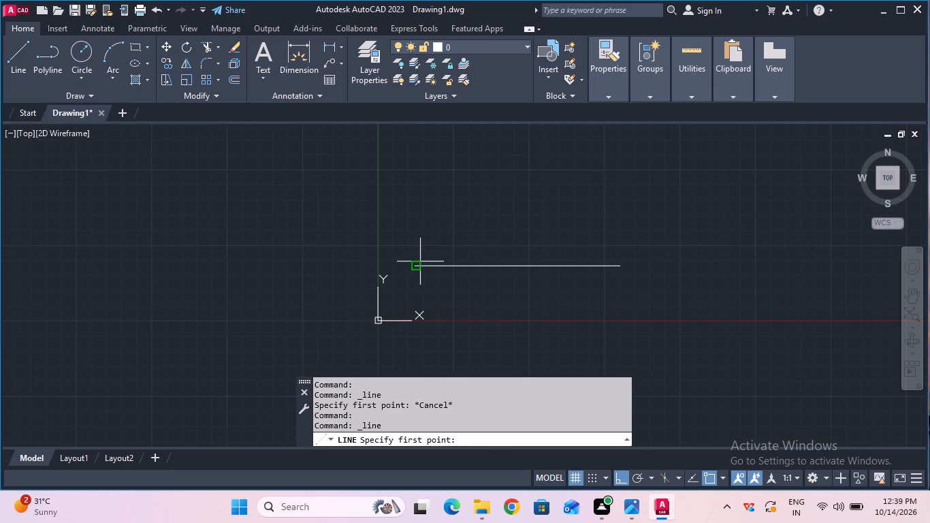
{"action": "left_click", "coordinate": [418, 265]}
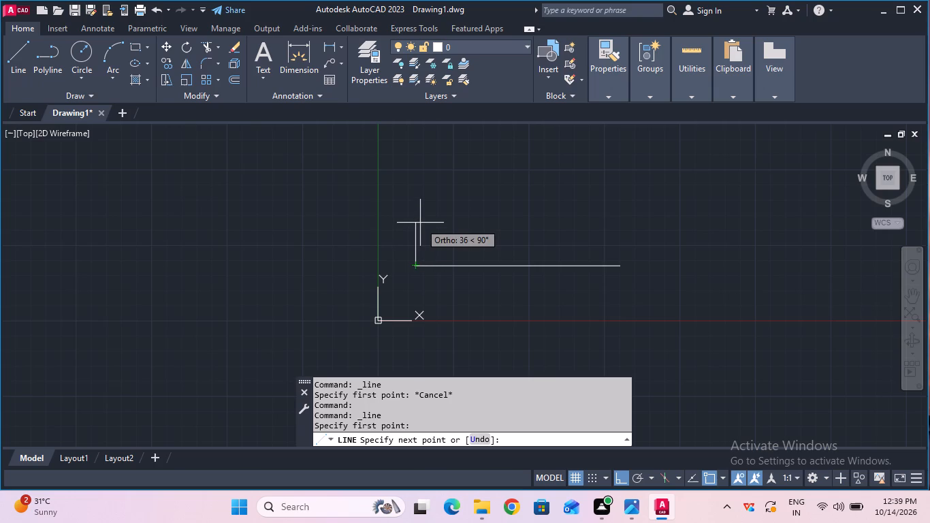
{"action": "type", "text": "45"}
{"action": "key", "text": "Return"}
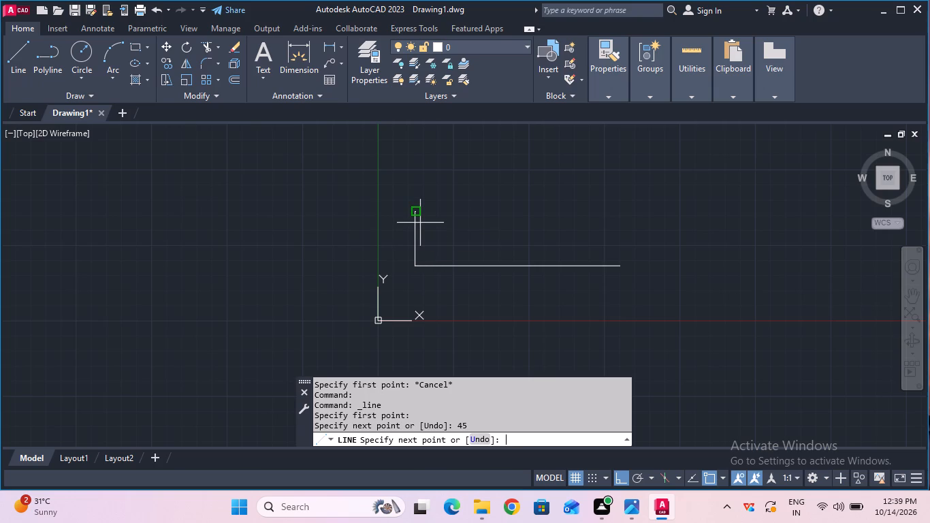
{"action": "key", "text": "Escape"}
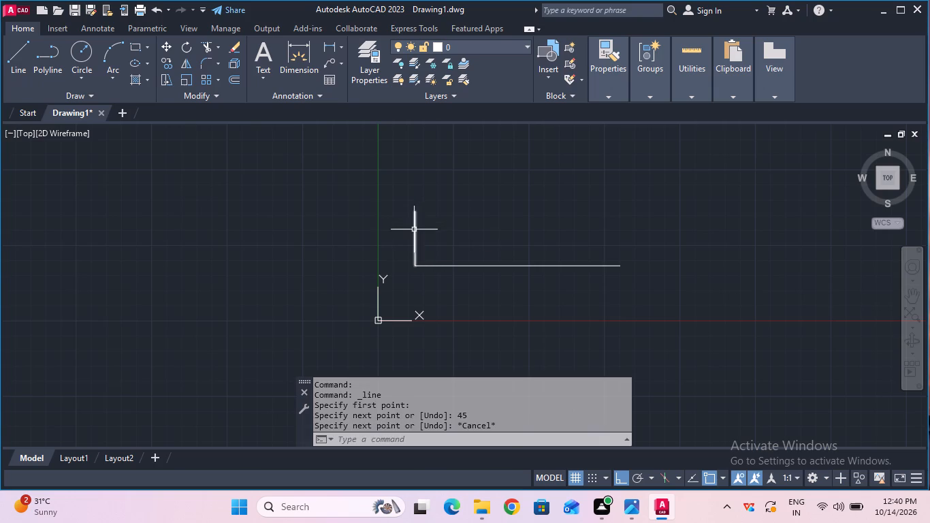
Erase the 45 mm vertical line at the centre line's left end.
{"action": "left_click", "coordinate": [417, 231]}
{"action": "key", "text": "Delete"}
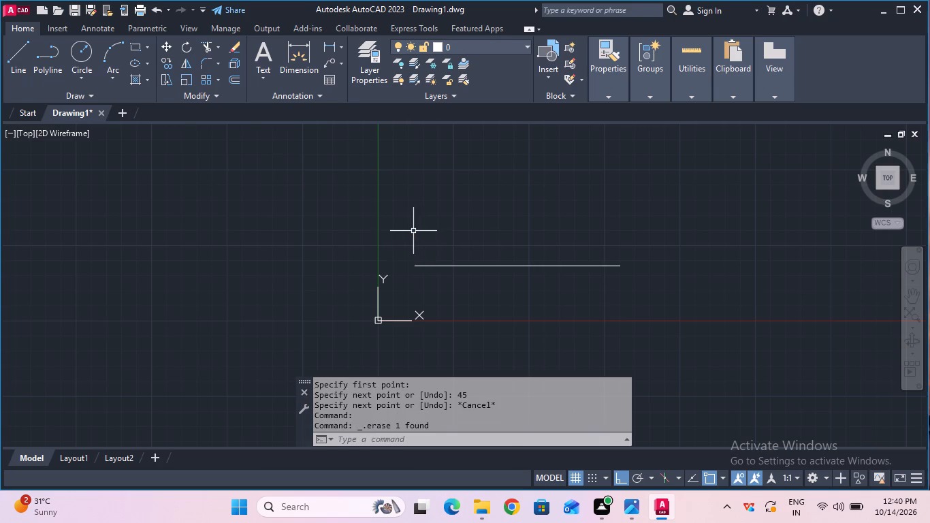
Draw a 35 mm vertical line upward from the centre line's left endpoint.
{"action": "left_click", "coordinate": [27, 68]}
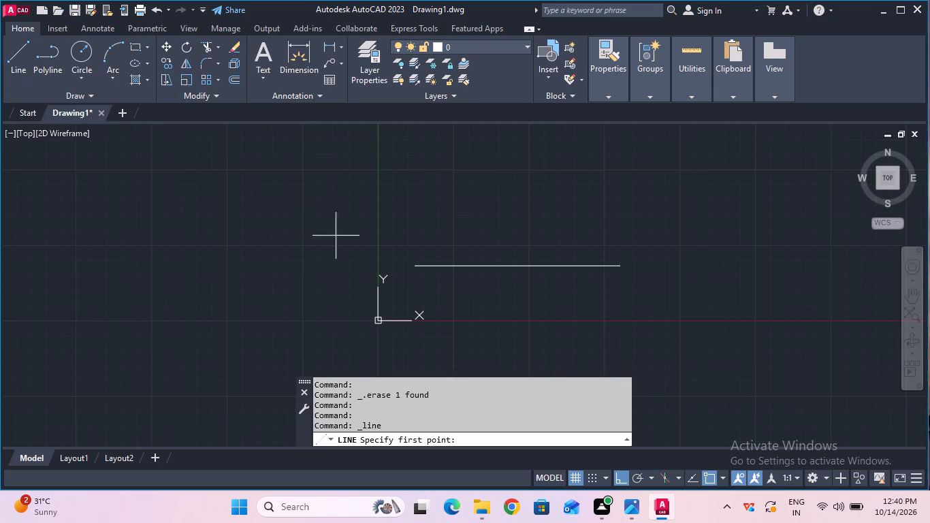
{"action": "left_click", "coordinate": [415, 262]}
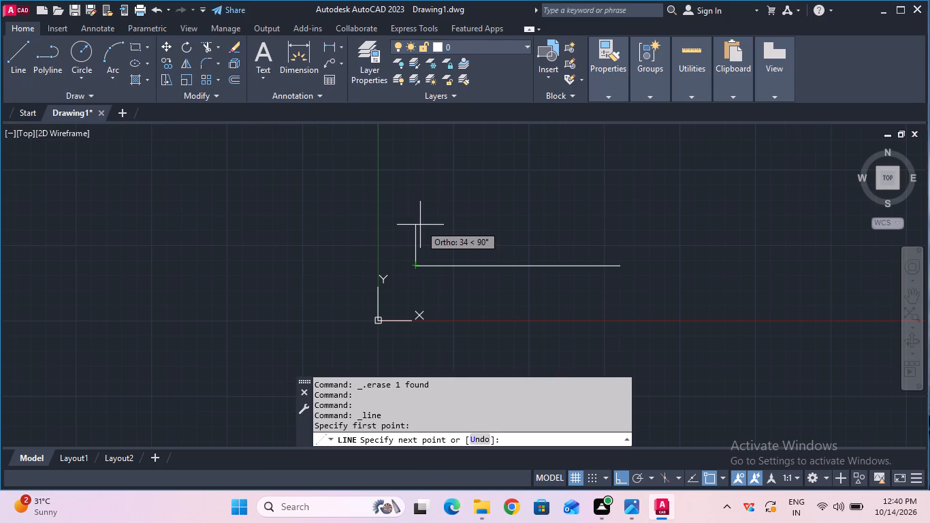
{"action": "key", "text": "3"}
{"action": "key", "text": "5"}
{"action": "key", "text": "Return"}
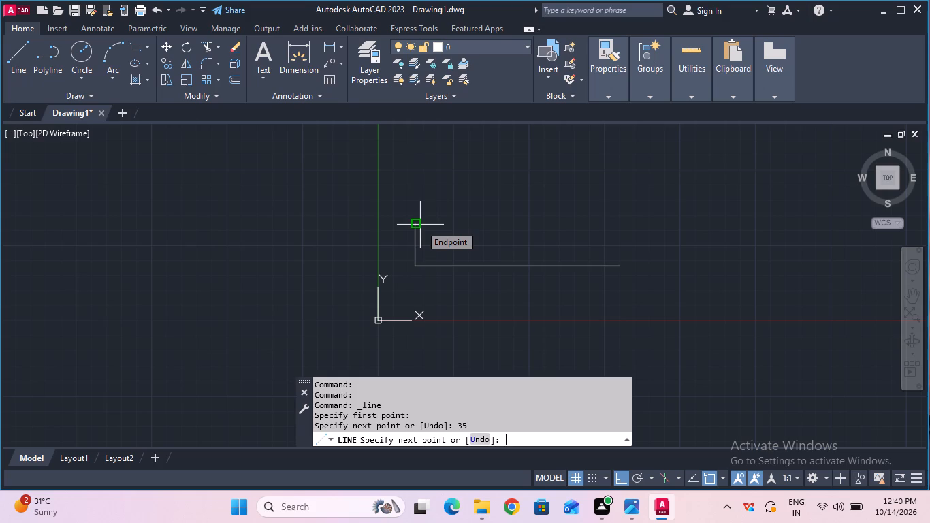
{"action": "key", "text": "Escape"}
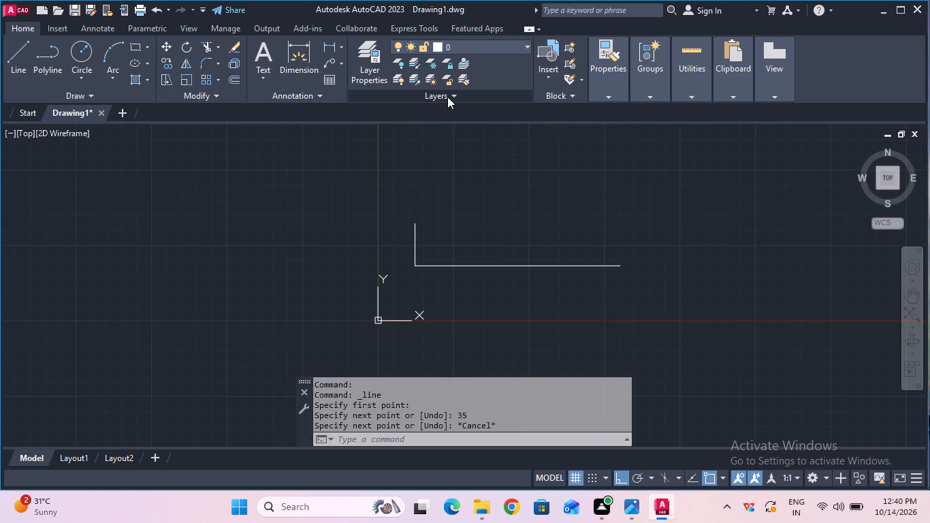
Turn Ortho mode off and polar tracking on for drawing angled lines.
{"action": "key", "text": "F8"}
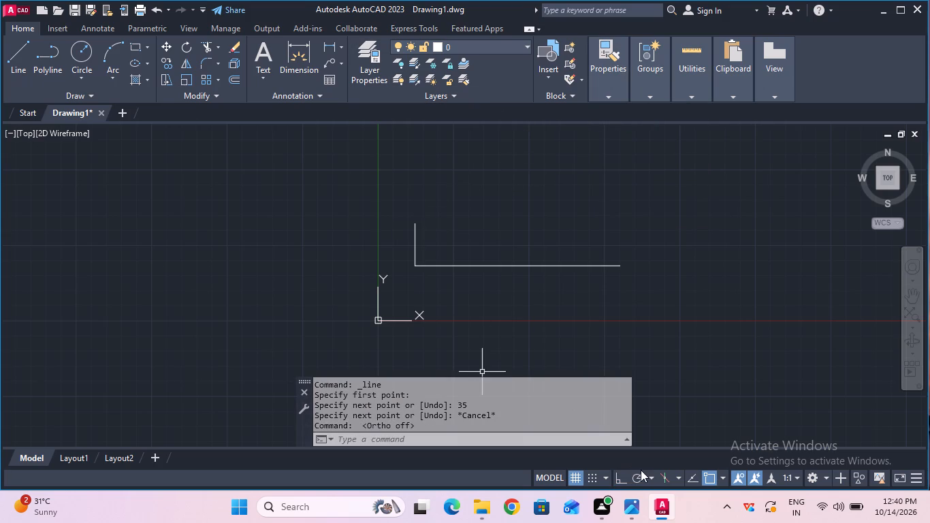
{"action": "left_click", "coordinate": [640, 475]}
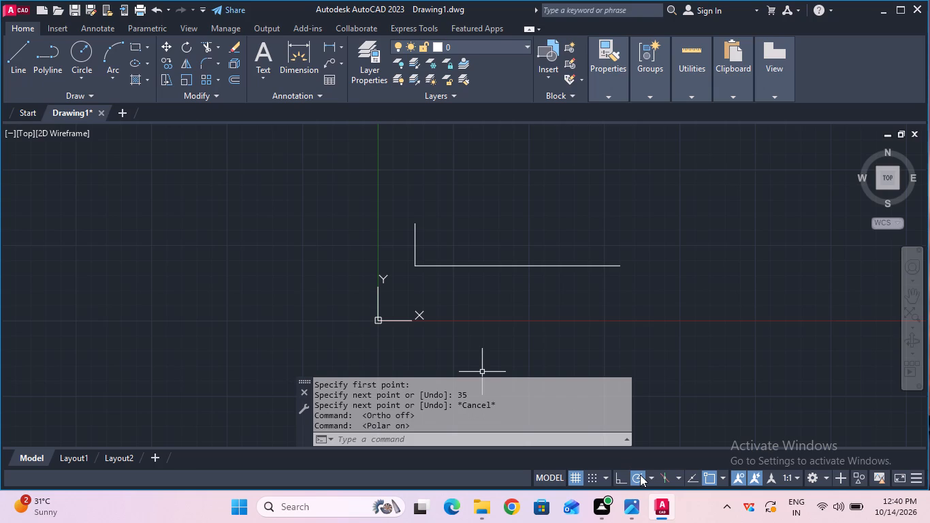
{"action": "key", "text": "Escape"}
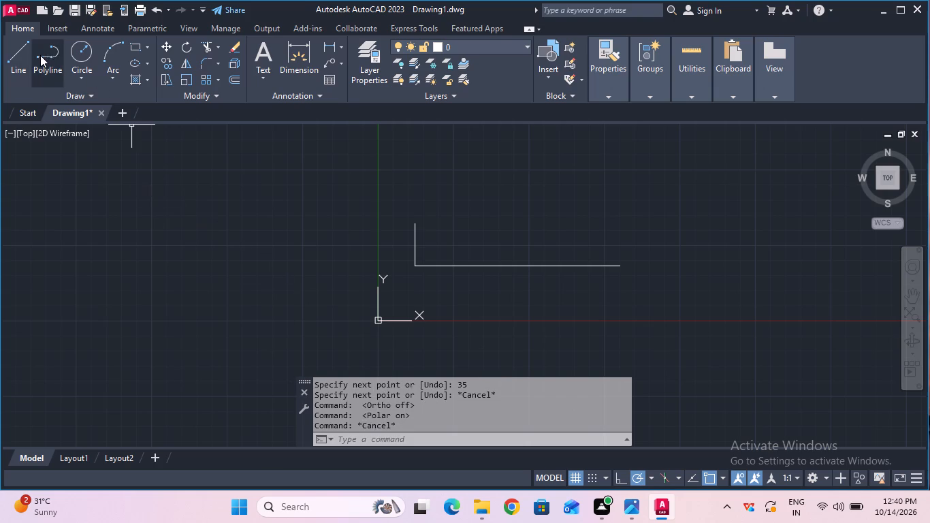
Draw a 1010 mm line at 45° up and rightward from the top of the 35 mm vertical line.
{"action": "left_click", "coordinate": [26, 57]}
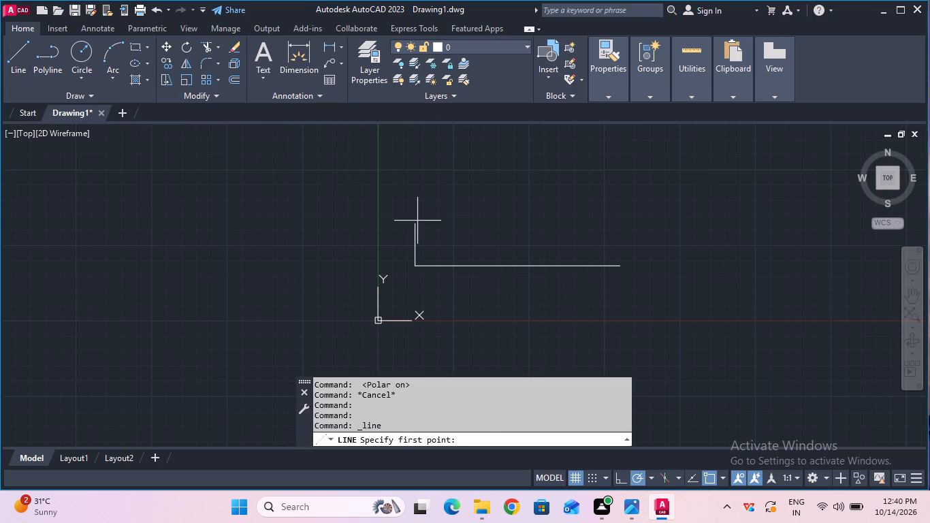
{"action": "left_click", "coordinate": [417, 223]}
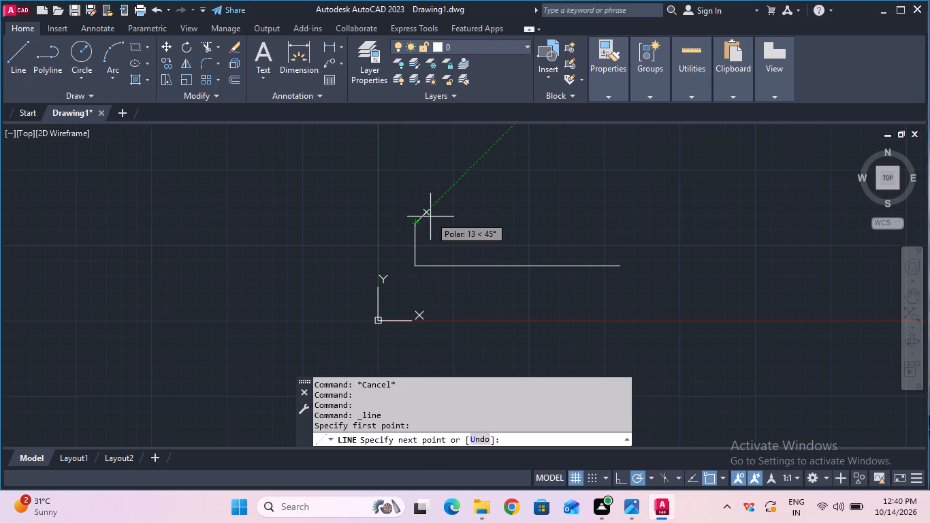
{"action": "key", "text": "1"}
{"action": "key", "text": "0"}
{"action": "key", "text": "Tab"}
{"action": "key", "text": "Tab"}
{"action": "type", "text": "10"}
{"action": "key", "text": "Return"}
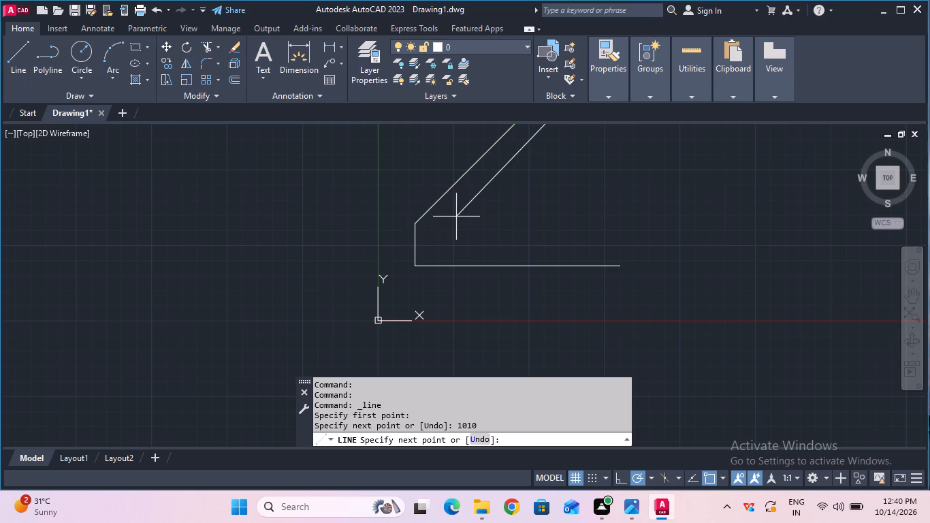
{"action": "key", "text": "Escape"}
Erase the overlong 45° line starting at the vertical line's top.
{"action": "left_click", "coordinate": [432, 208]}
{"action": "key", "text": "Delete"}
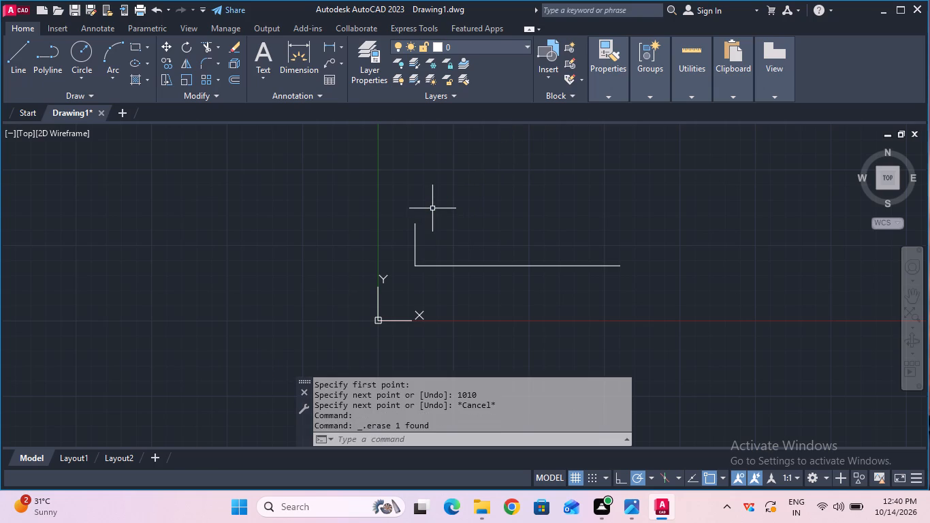
Draw a 10 mm line at 45° from the 35 mm vertical line's top, continuing rightward with a 13 mm horizontal line.
{"action": "left_click", "coordinate": [20, 71]}
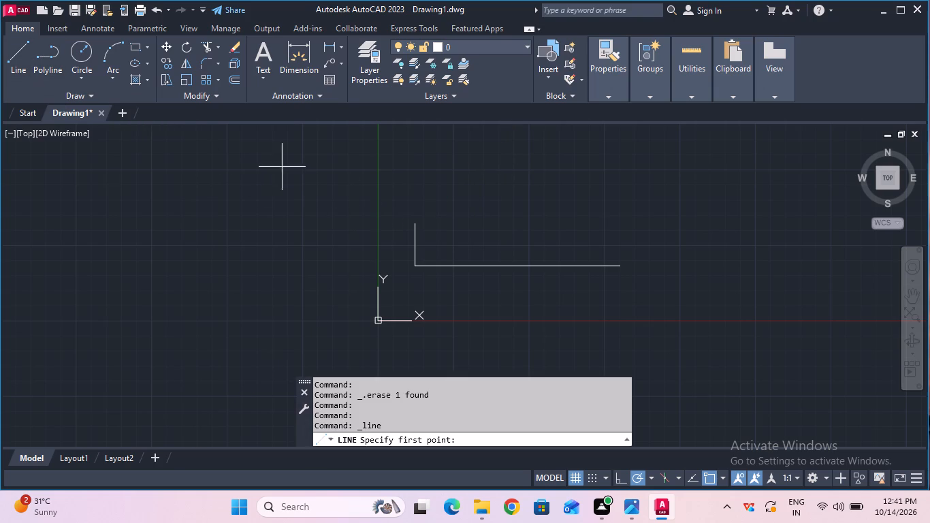
{"action": "left_click", "coordinate": [414, 227]}
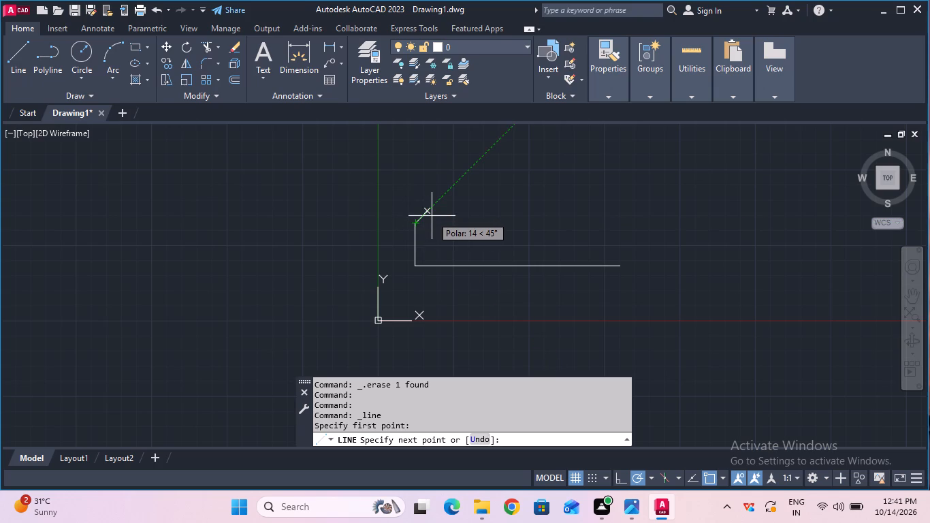
{"action": "type", "text": "10"}
{"action": "key", "text": "Return"}
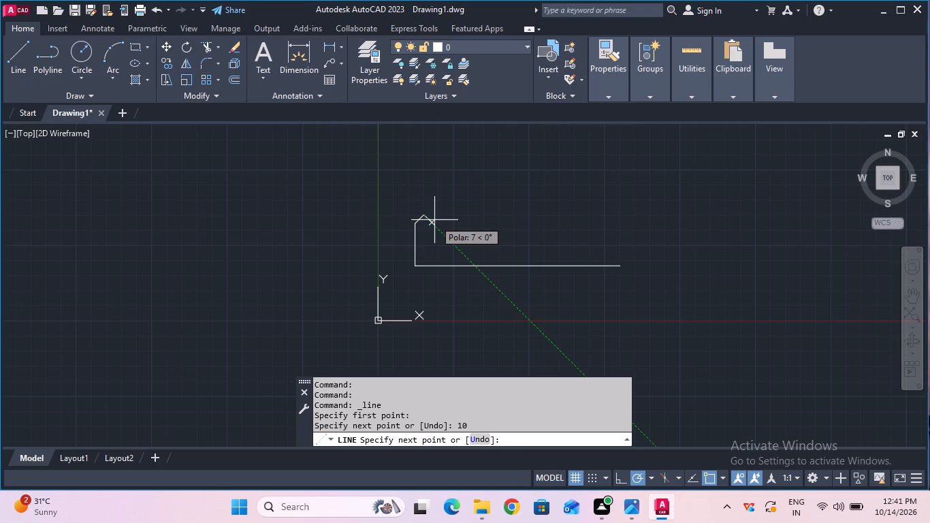
{"action": "key", "text": "F8"}
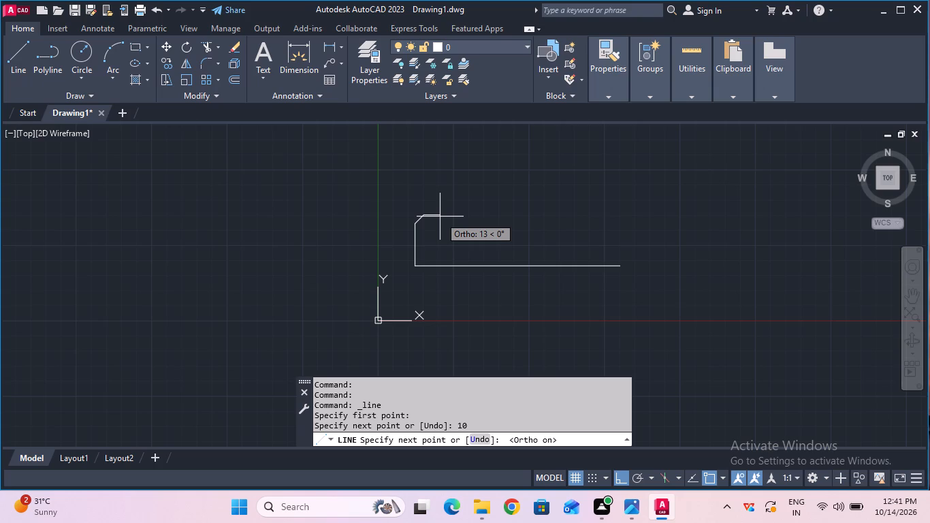
{"action": "type", "text": "13"}
{"action": "key", "text": "Return"}
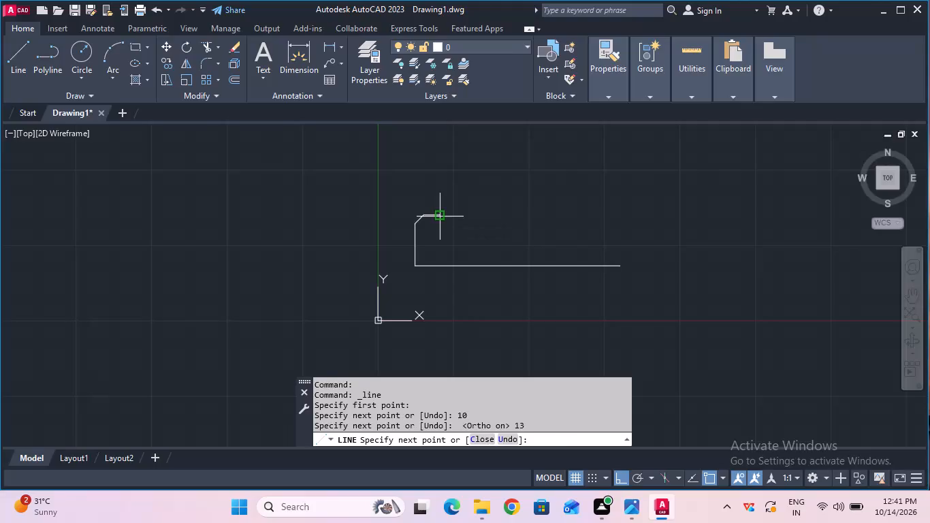
{"action": "key", "text": "Escape"}
{"action": "key", "text": "Escape"}
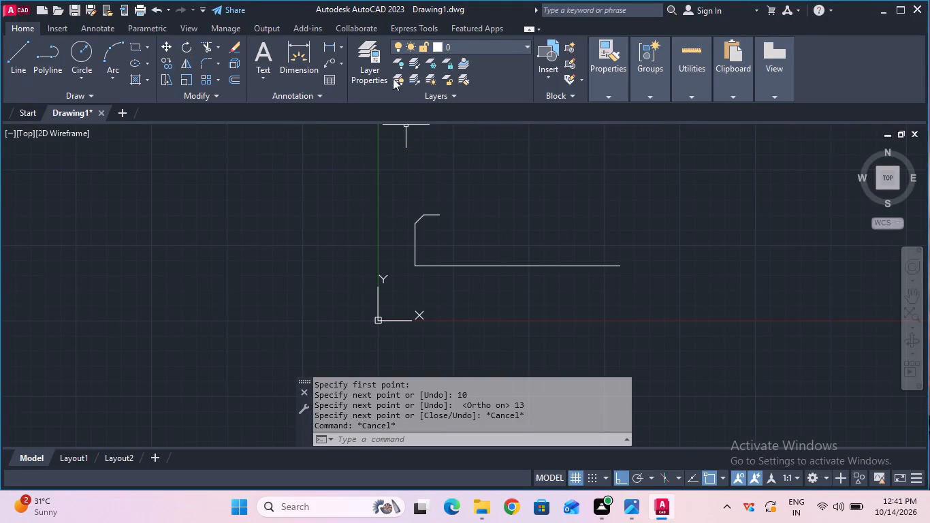
Check the horizontal distance from the left vertical line to the 13 mm line's free end using a temporary linear dimension.
{"action": "left_click", "coordinate": [330, 50]}
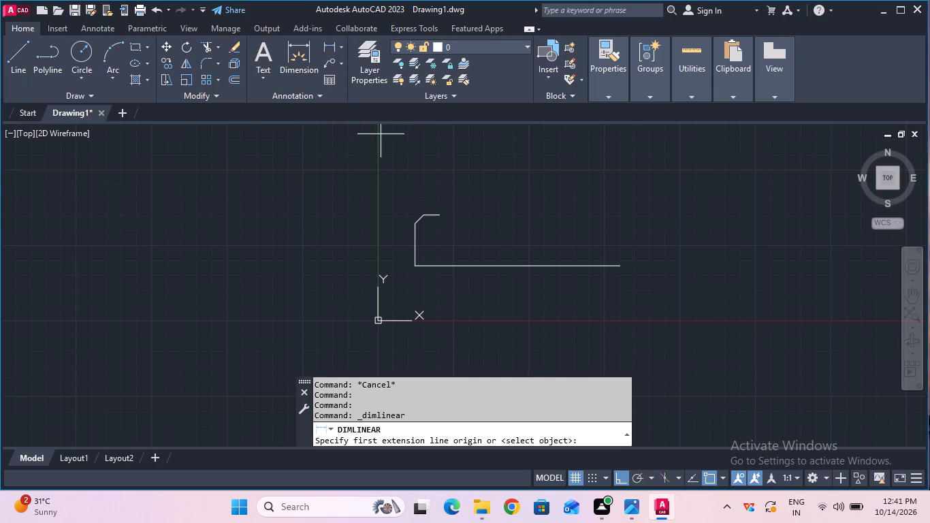
{"action": "key", "text": "Escape"}
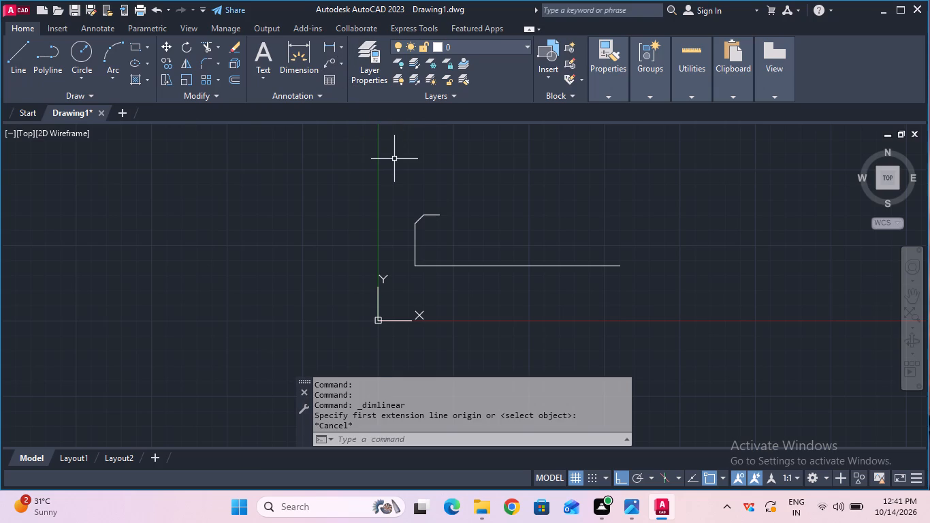
{"action": "scroll", "coordinate": [396, 162], "scroll_direction": "up", "scroll_amount": 1}
{"action": "left_click", "coordinate": [326, 42]}
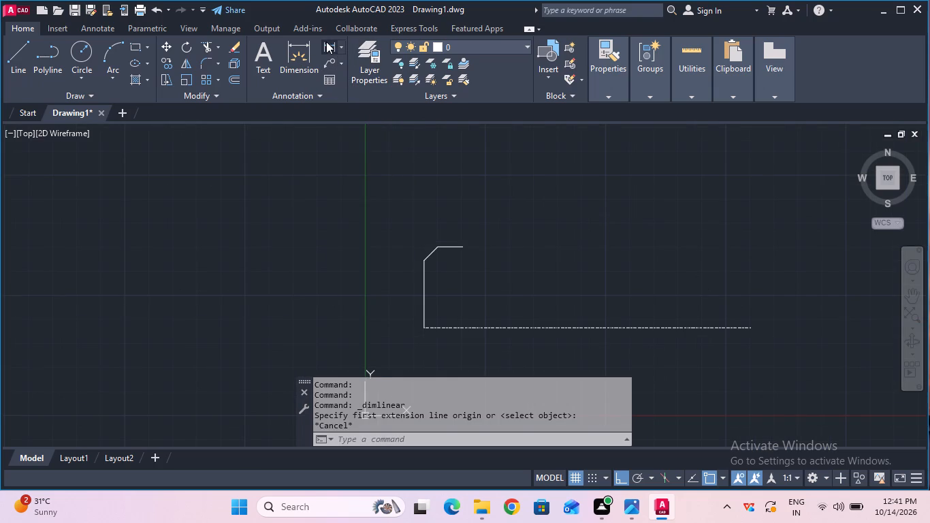
{"action": "left_click", "coordinate": [426, 261]}
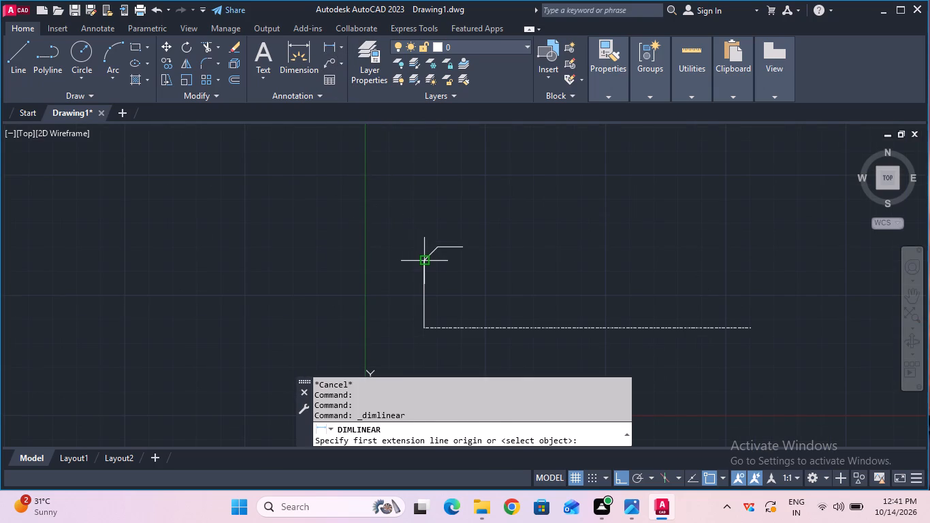
{"action": "left_click", "coordinate": [462, 251]}
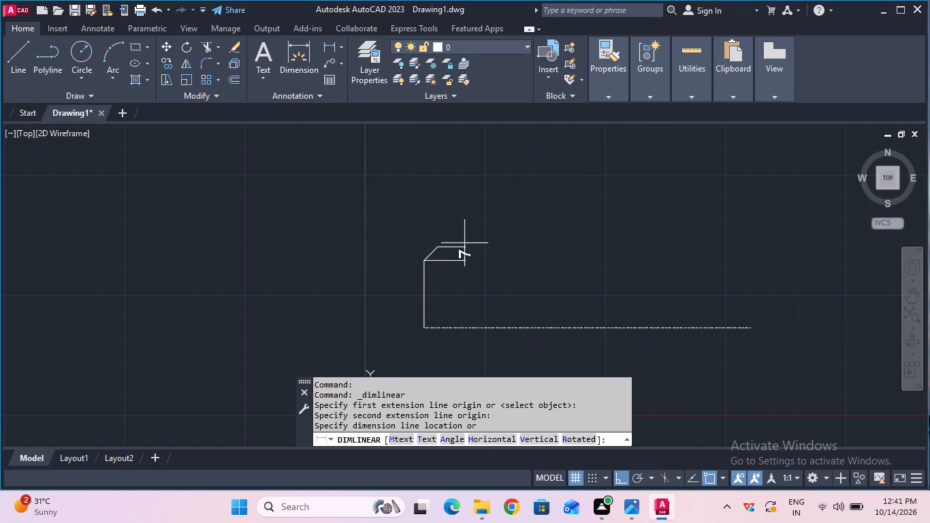
{"action": "key", "text": "Escape"}
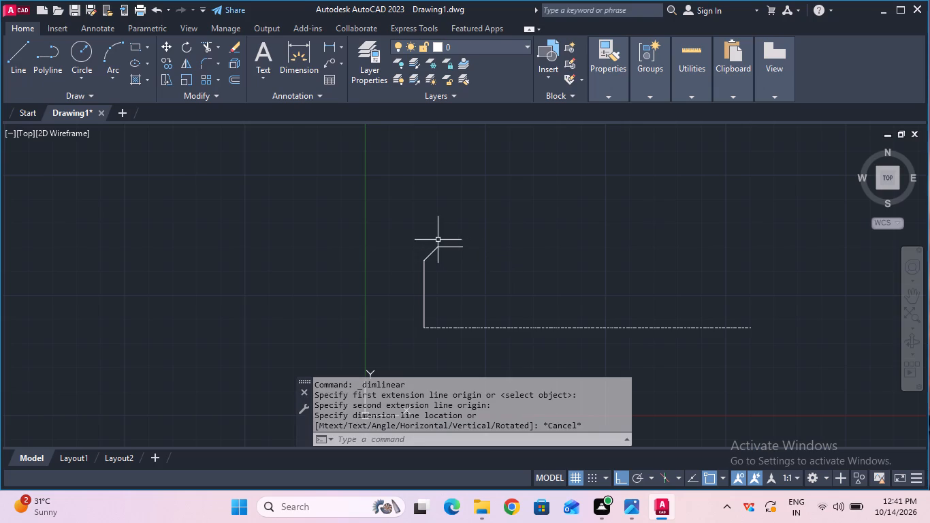
{"action": "left_click", "coordinate": [332, 42]}
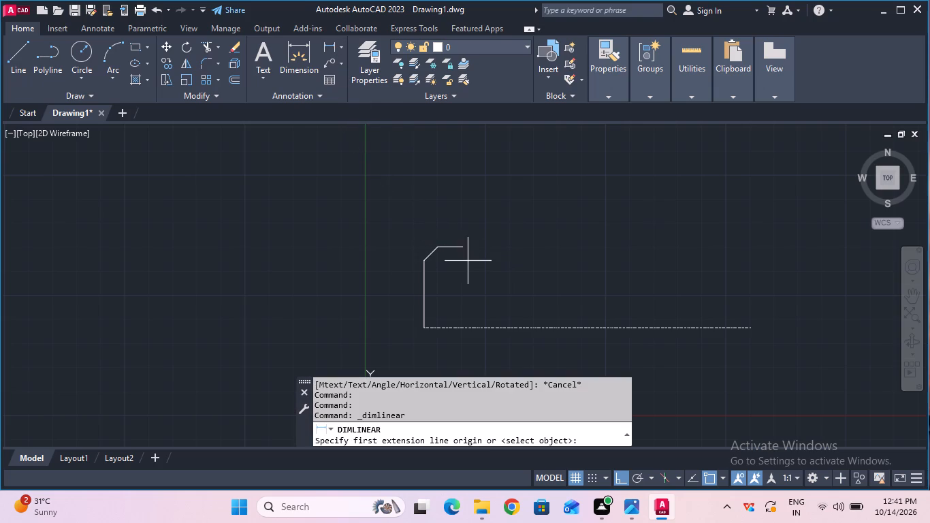
{"action": "left_click", "coordinate": [462, 247]}
{"action": "left_click", "coordinate": [421, 258]}
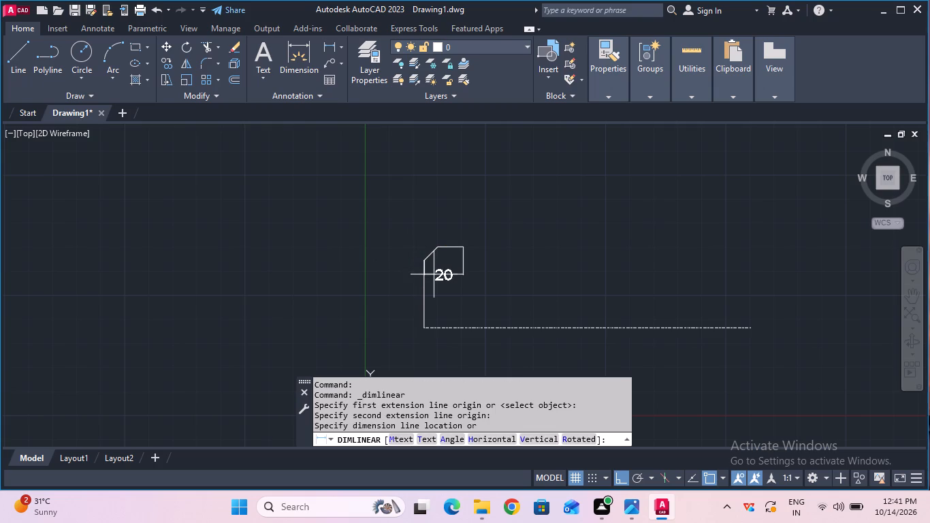
{"action": "key", "text": "Escape"}
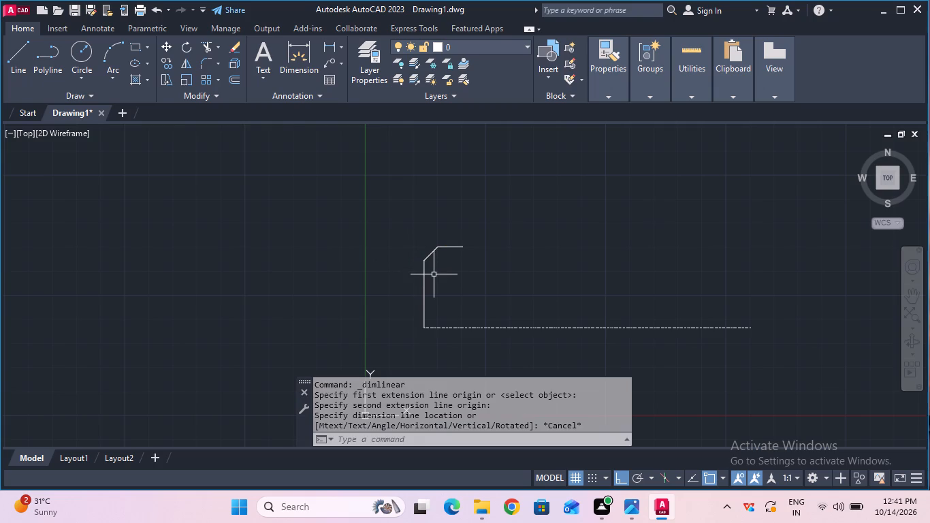
Draw a 25 mm vertical line downward from the free end of the 13 mm horizontal line.
{"action": "left_click", "coordinate": [27, 65]}
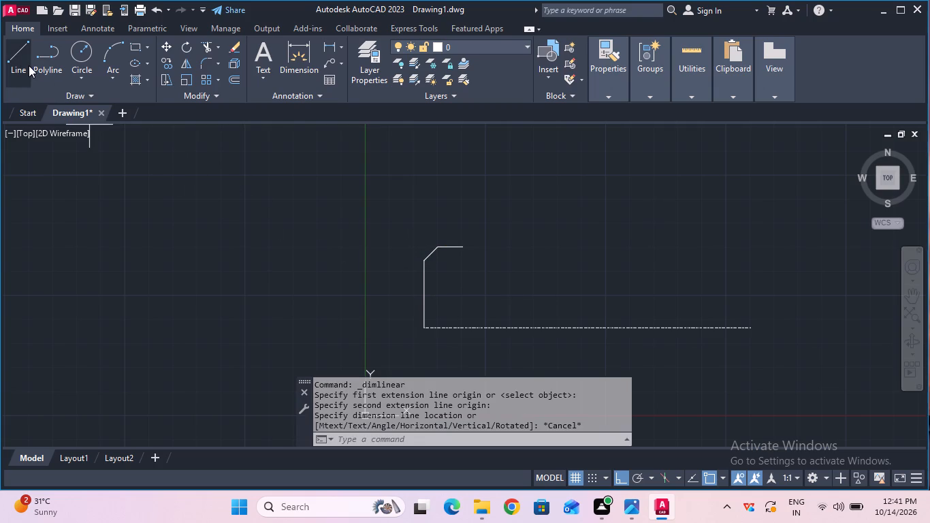
{"action": "left_click", "coordinate": [467, 244]}
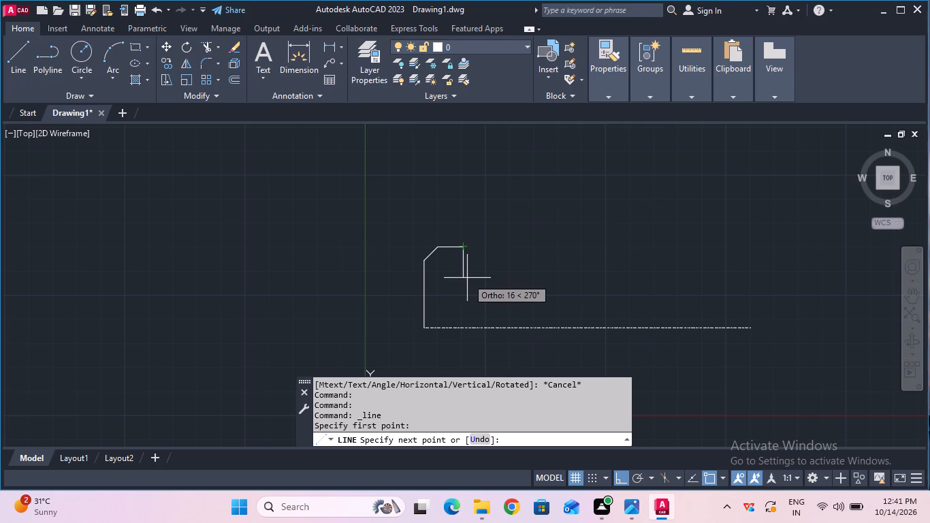
{"action": "type", "text": "25"}
{"action": "key", "text": "Return"}
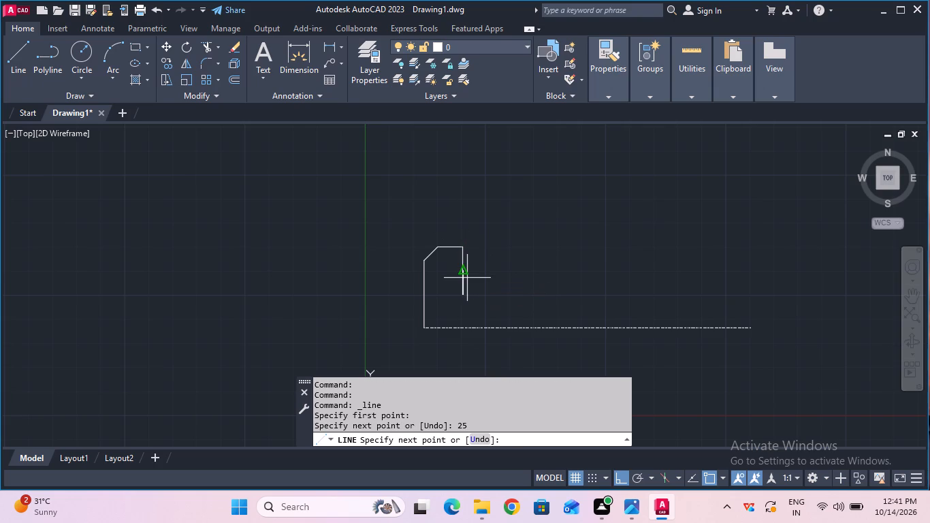
{"action": "key", "text": "Escape"}
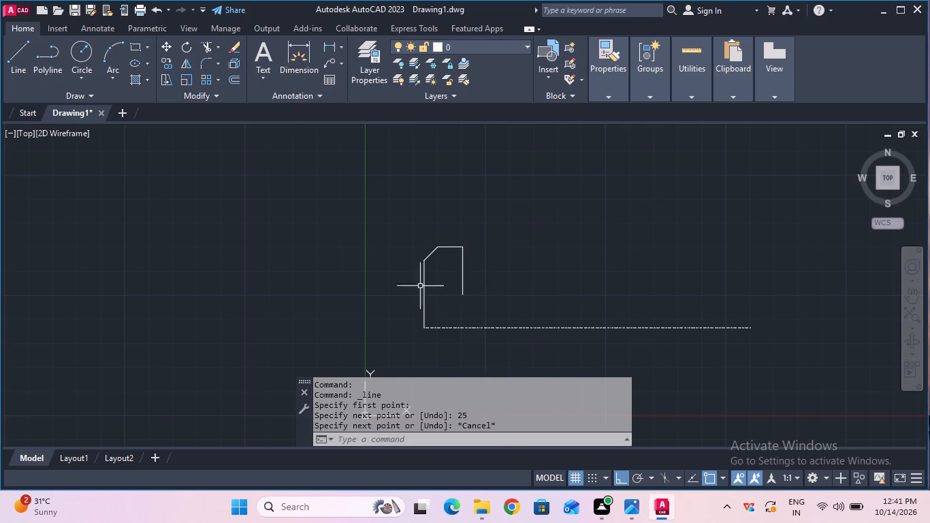
Draw a circle of radius 5 mm in the empty area left of the profile.
{"action": "left_click", "coordinate": [85, 62]}
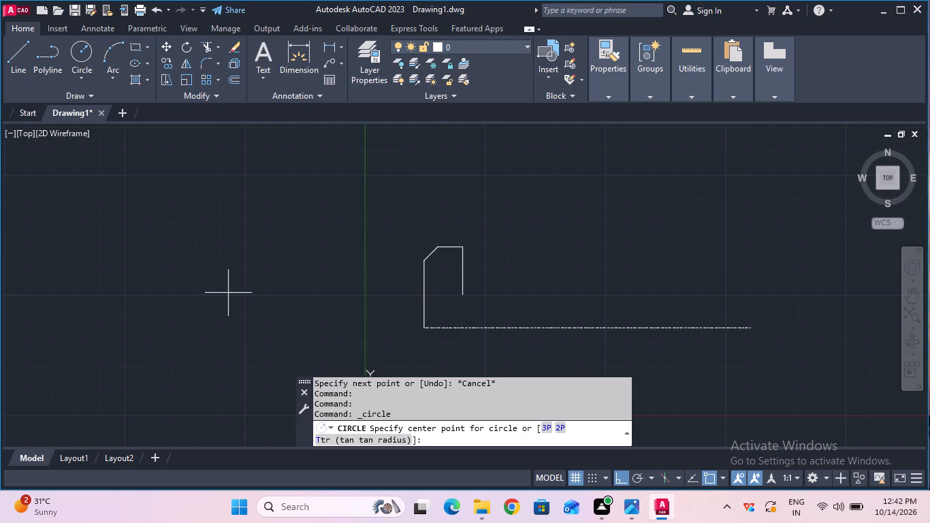
{"action": "left_click", "coordinate": [228, 293]}
{"action": "key", "text": "5"}
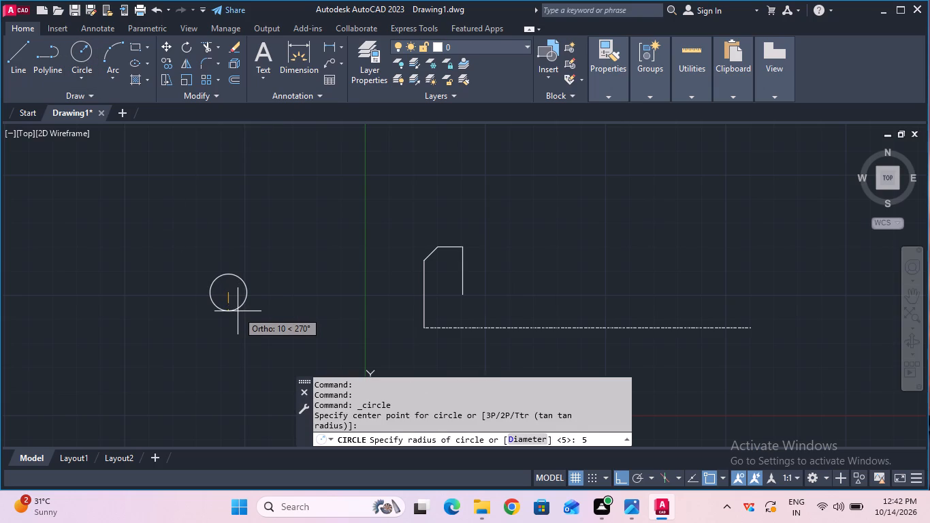
{"action": "key", "text": "Return"}
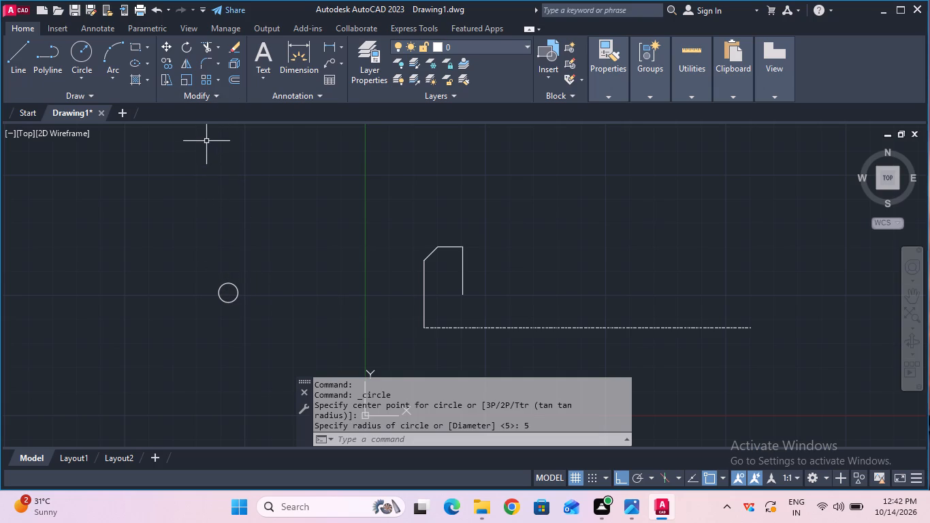
Move the 5 mm radius circle by its left quadrant onto the lower end of the 25 mm vertical line.
{"action": "left_click", "coordinate": [167, 50]}
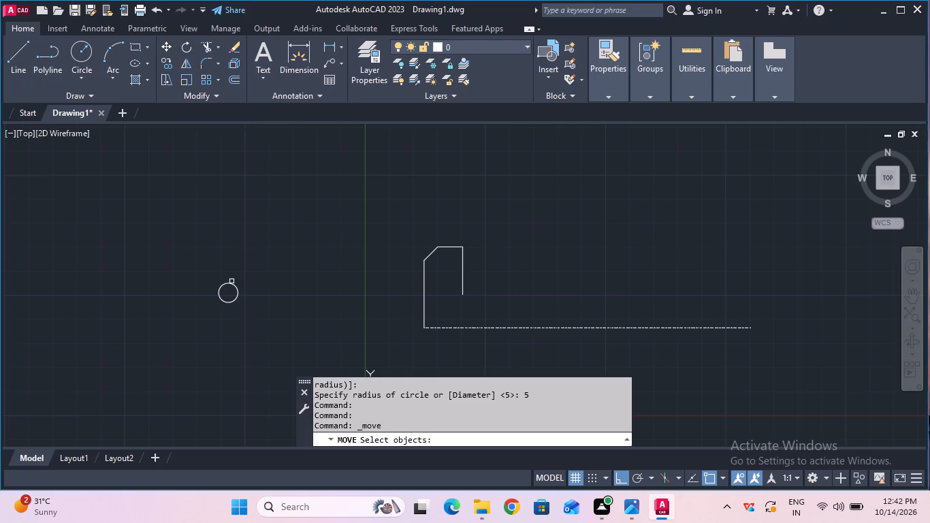
{"action": "left_click", "coordinate": [231, 281]}
{"action": "key", "text": "Return"}
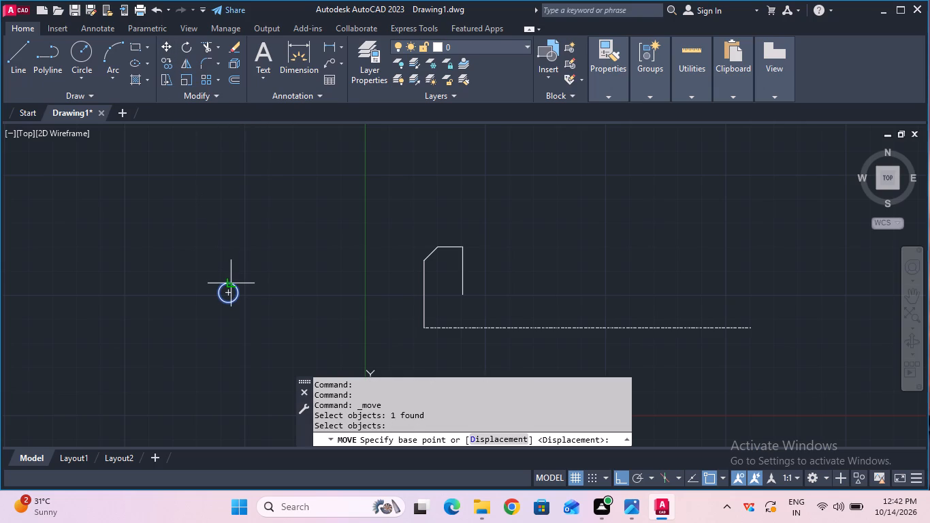
{"action": "left_click", "coordinate": [221, 291]}
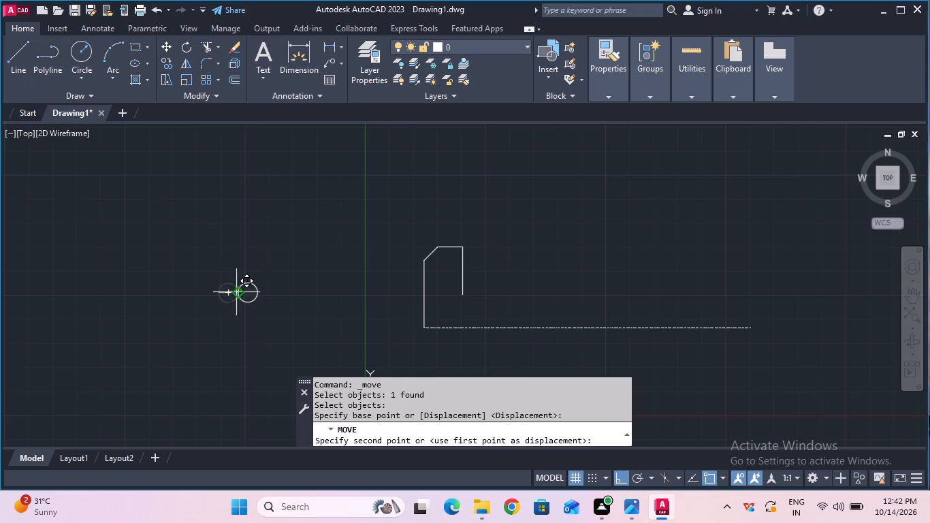
{"action": "left_click", "coordinate": [464, 296]}
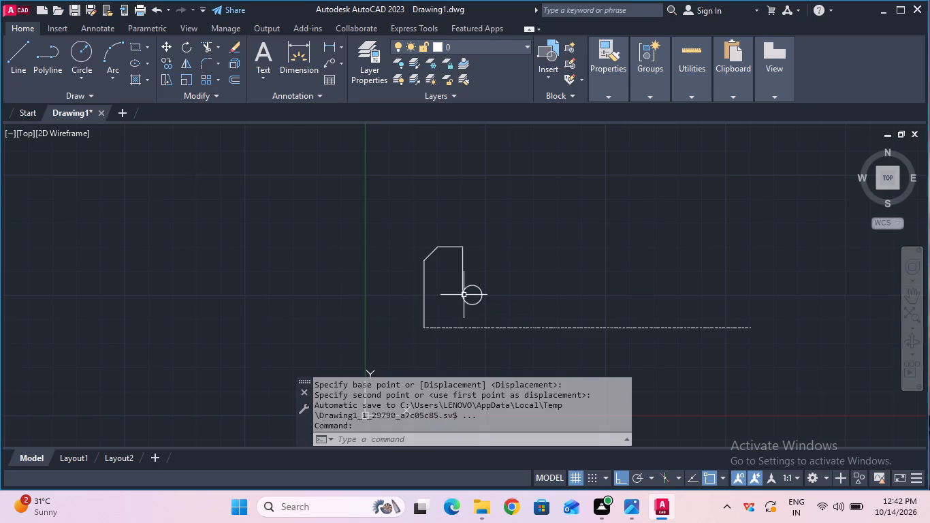
{"action": "key", "text": "Escape"}
Check the horizontal distance from the circle's centre to the profile's left vertical line using a temporary linear dimension.
{"action": "scroll", "coordinate": [440, 291], "scroll_direction": "up", "scroll_amount": 2}
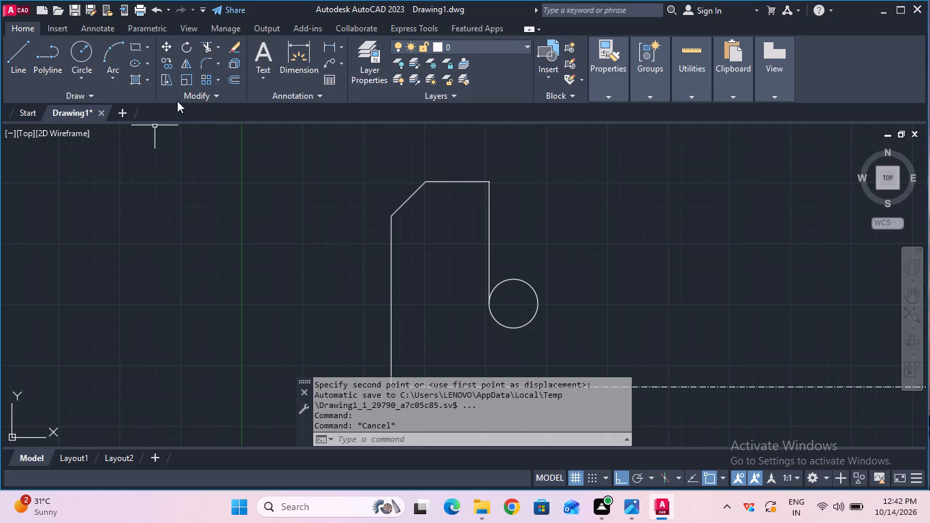
{"action": "left_click", "coordinate": [327, 49]}
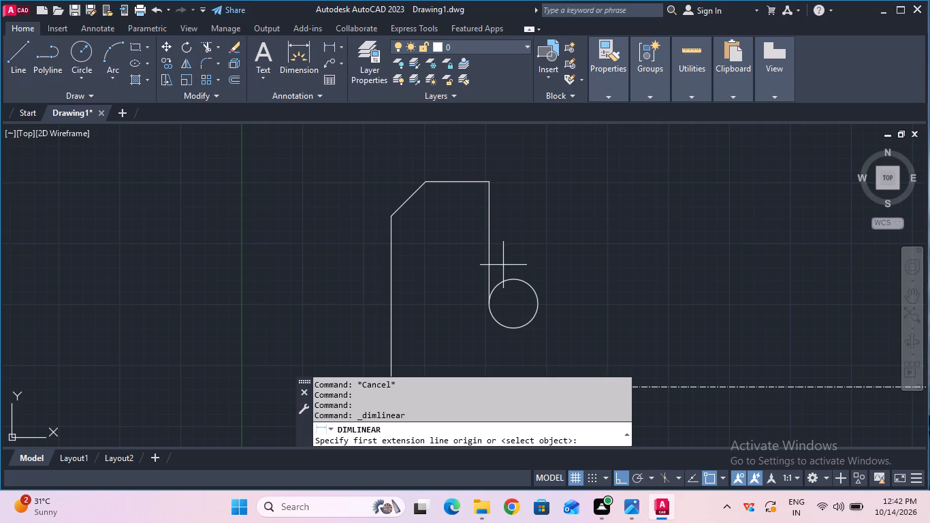
{"action": "left_click", "coordinate": [511, 300]}
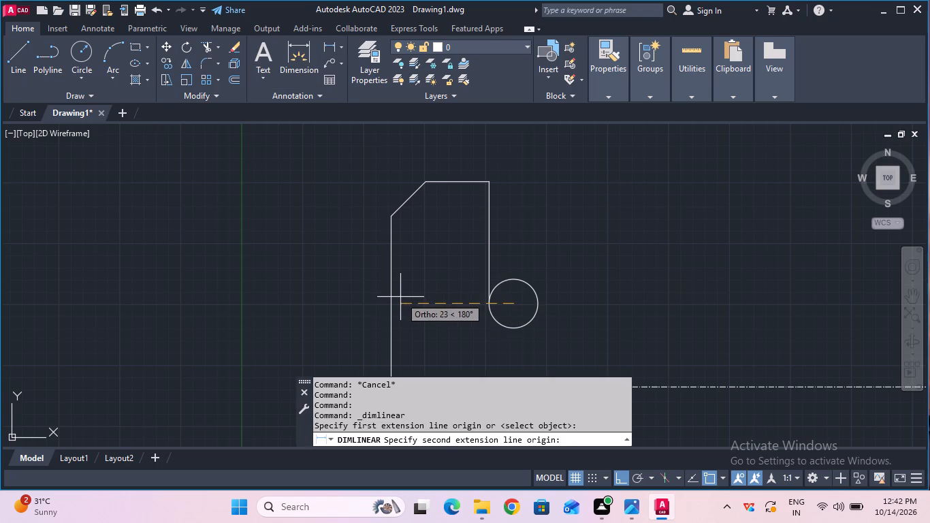
{"action": "left_click", "coordinate": [391, 299]}
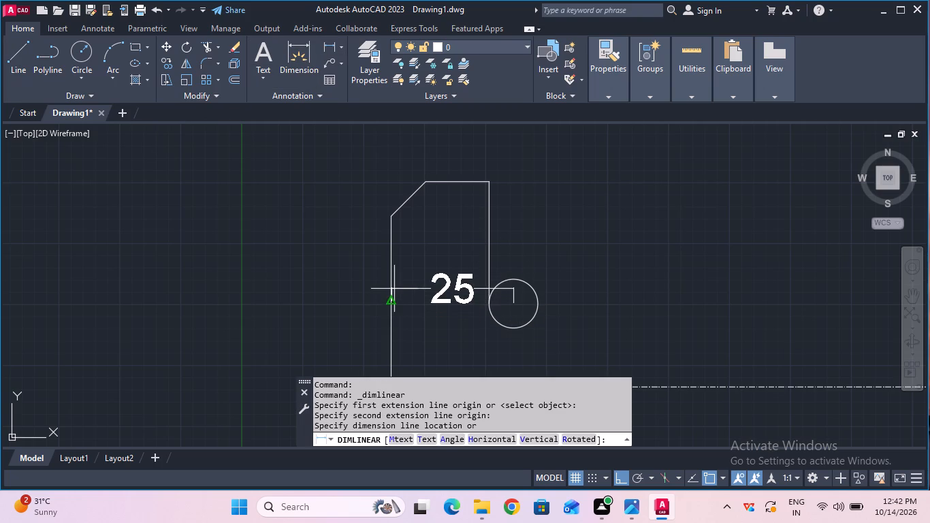
{"action": "key", "text": "Escape"}
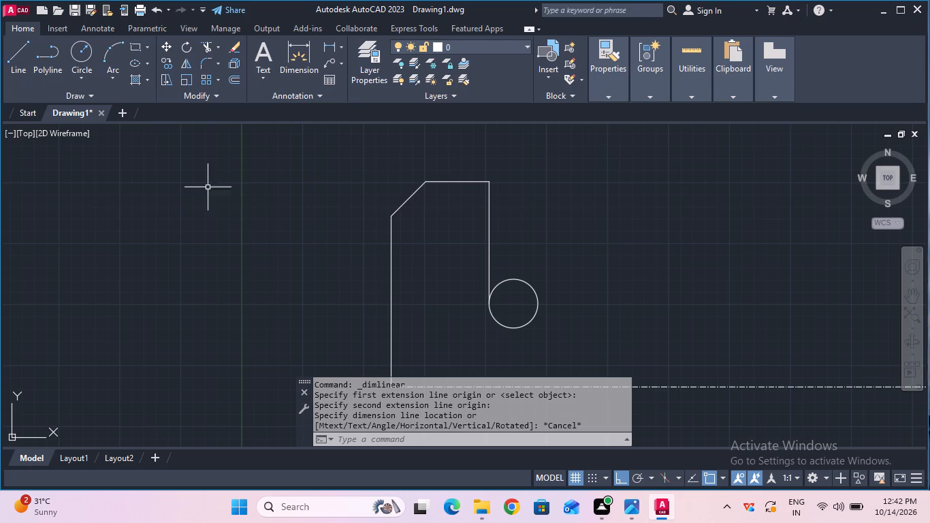
Draw a 25 mm vertical line upward from the circle's right quadrant, continuing rightward with a 13 mm horizontal line.
{"action": "left_click", "coordinate": [20, 74]}
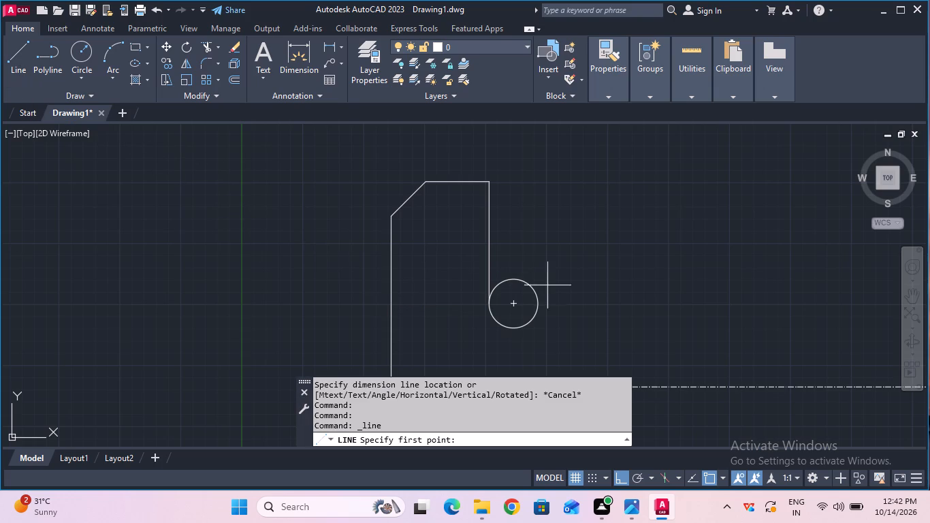
{"action": "left_click", "coordinate": [540, 305]}
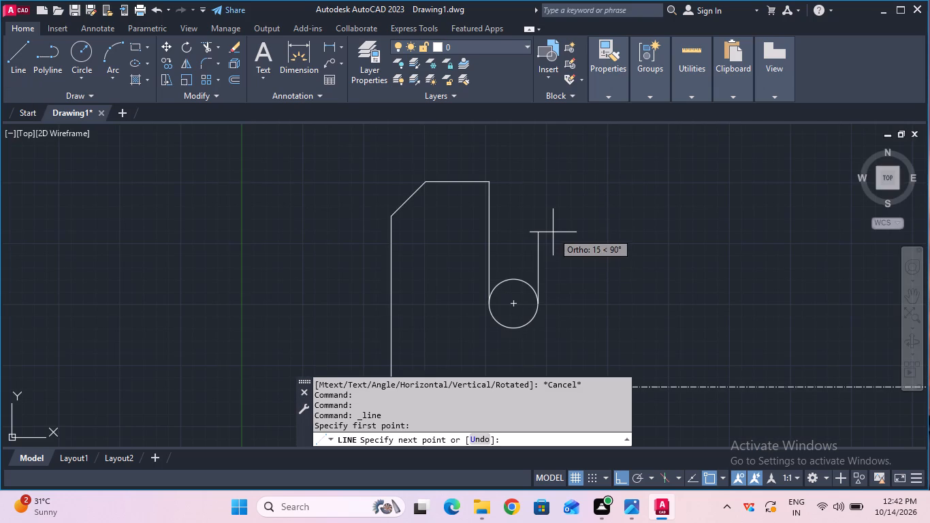
{"action": "type", "text": "25"}
{"action": "key", "text": "Return"}
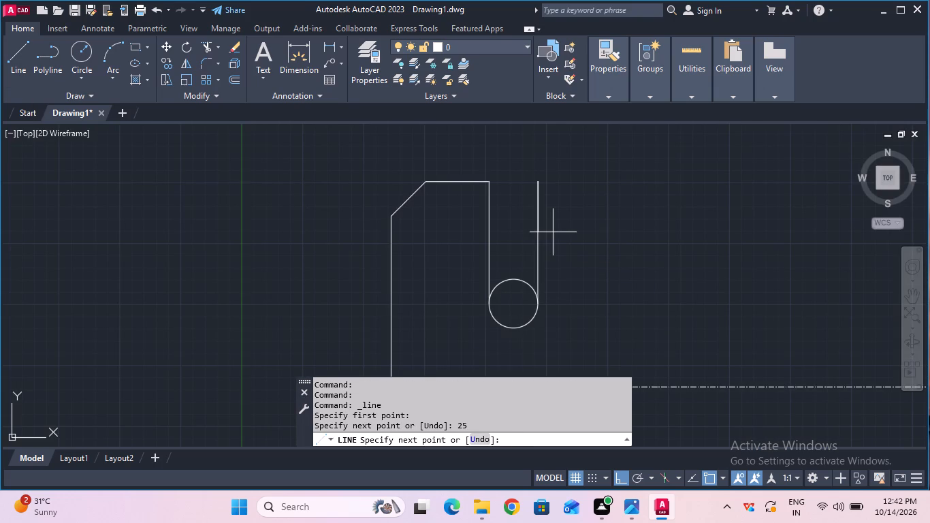
{"action": "type", "text": "13"}
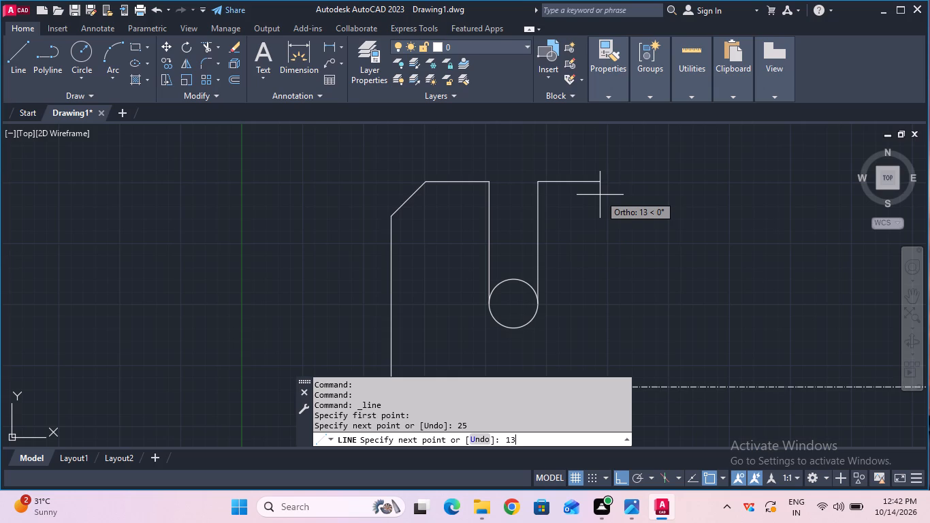
{"action": "key", "text": "Return"}
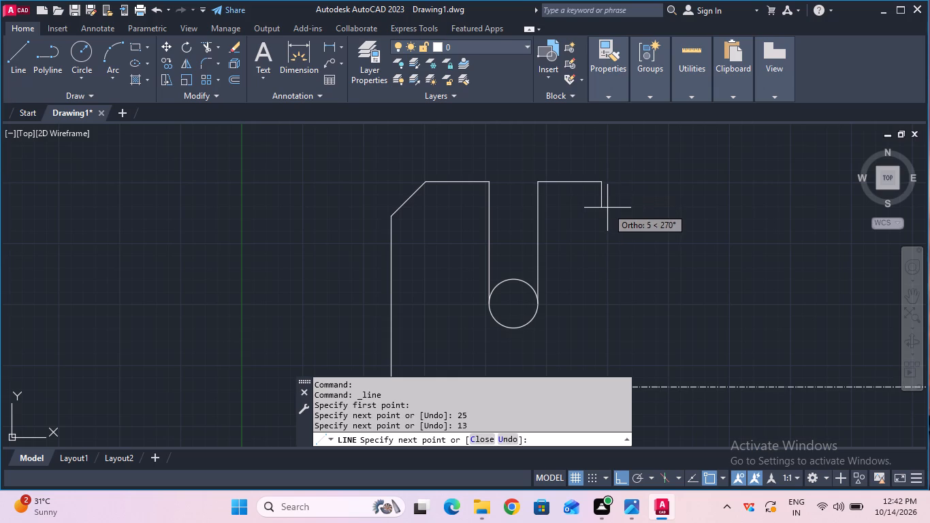
Continue the profile from the 13 mm line's right end with a 10 mm chamfer line sloping down at 315°, using polar tracking.
{"action": "key", "text": "F8"}
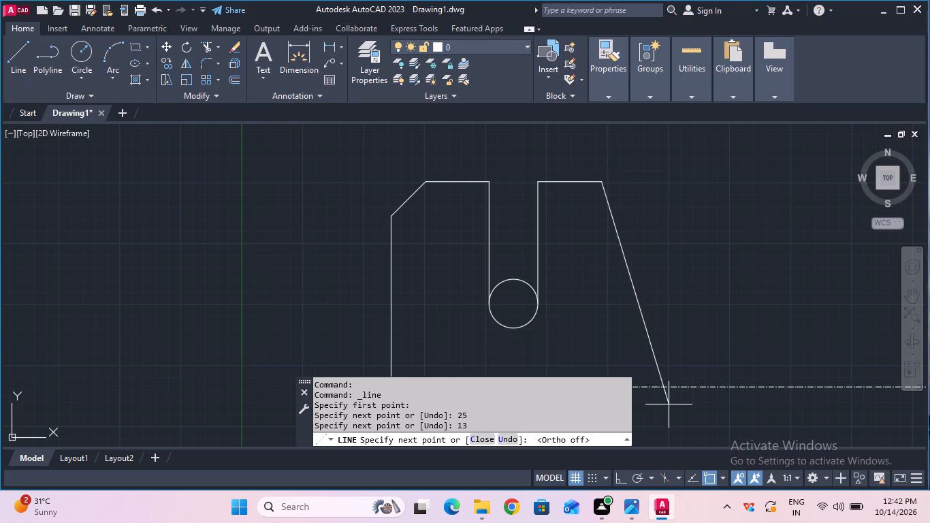
{"action": "left_click", "coordinate": [638, 476]}
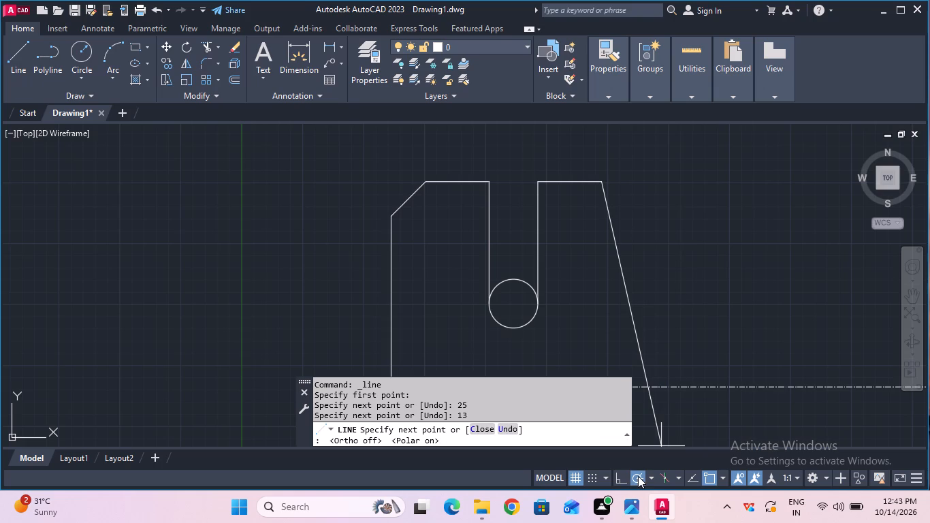
{"action": "left_click", "coordinate": [653, 477]}
{"action": "left_click", "coordinate": [654, 313]}
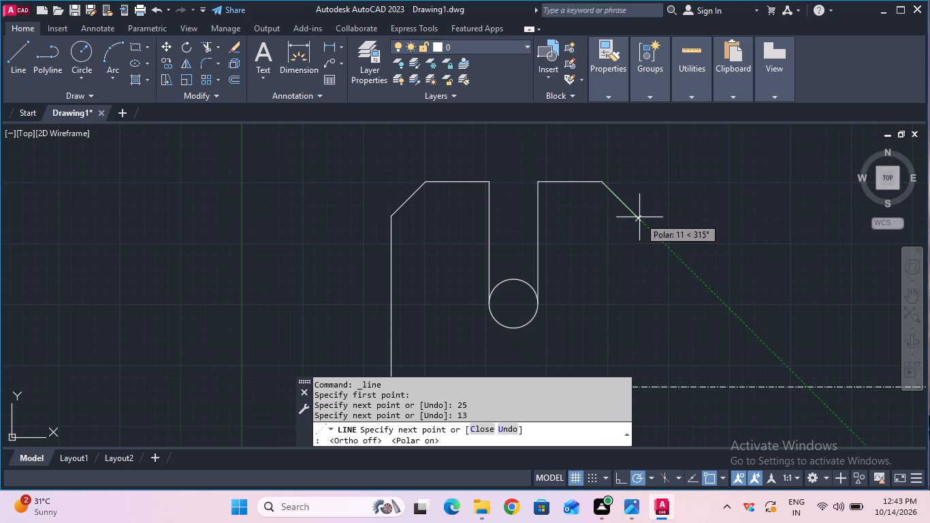
{"action": "key", "text": "1"}
{"action": "key", "text": "0"}
{"action": "key", "text": "Return"}
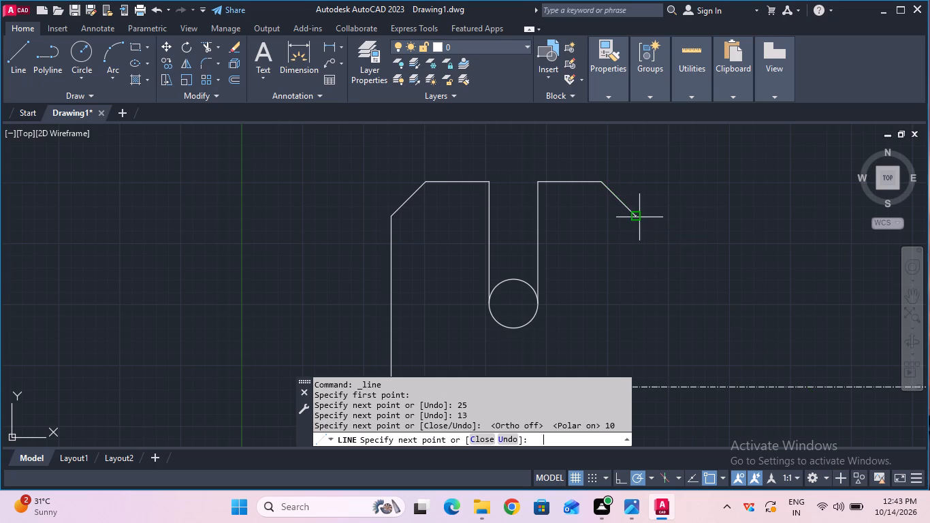
{"action": "key", "text": "Escape"}
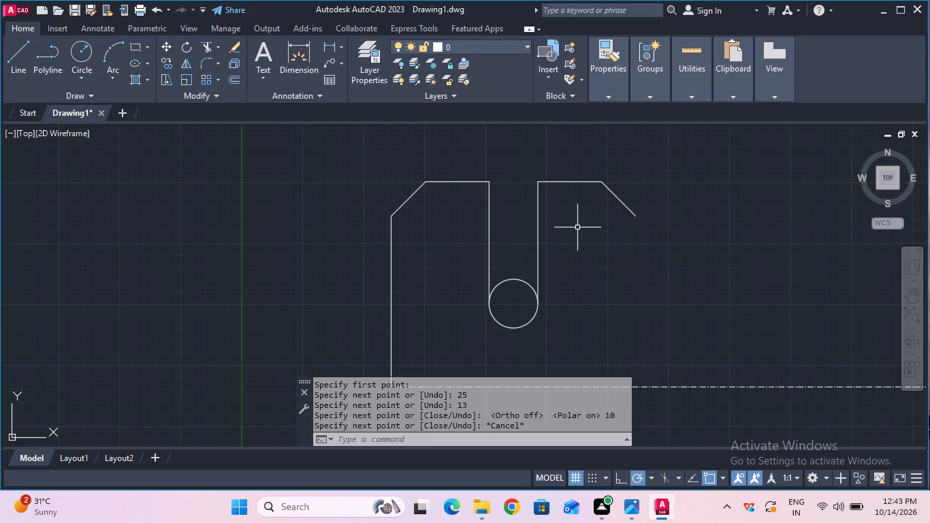
Check the overall width between the lower ends of the two chamfer lines using a temporary linear dimension.
{"action": "left_click", "coordinate": [342, 52]}
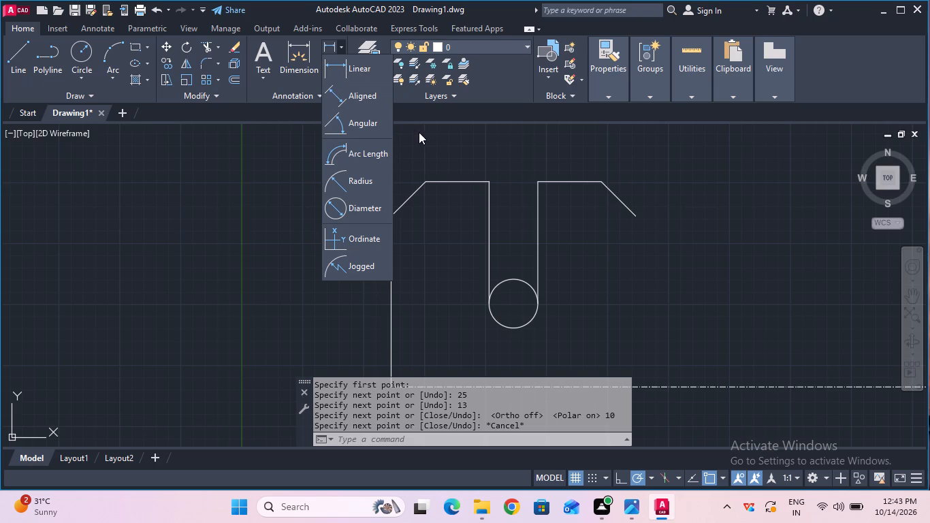
{"action": "key", "text": "Escape"}
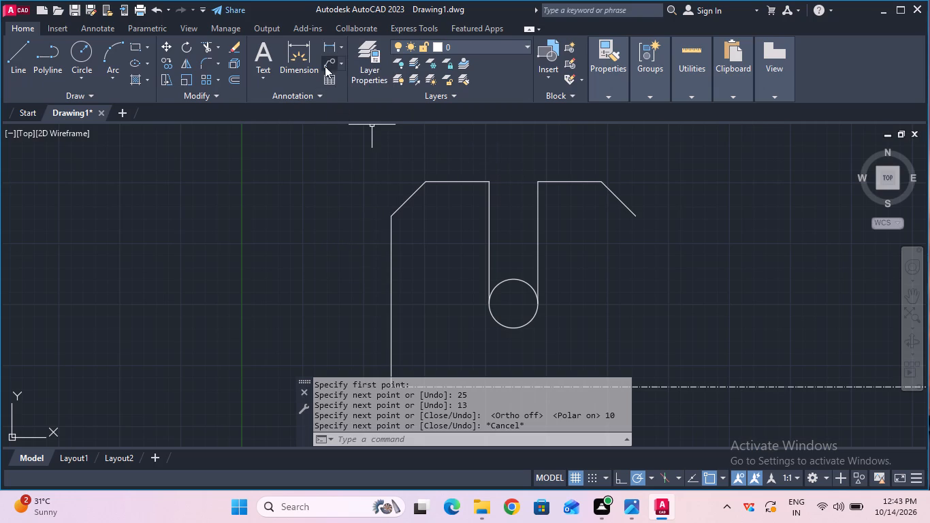
{"action": "left_click", "coordinate": [329, 45]}
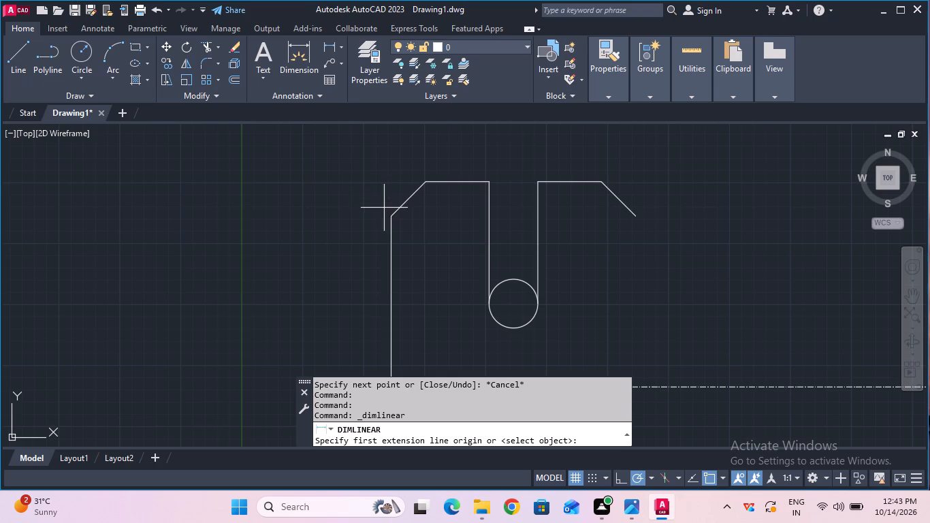
{"action": "left_click", "coordinate": [387, 212]}
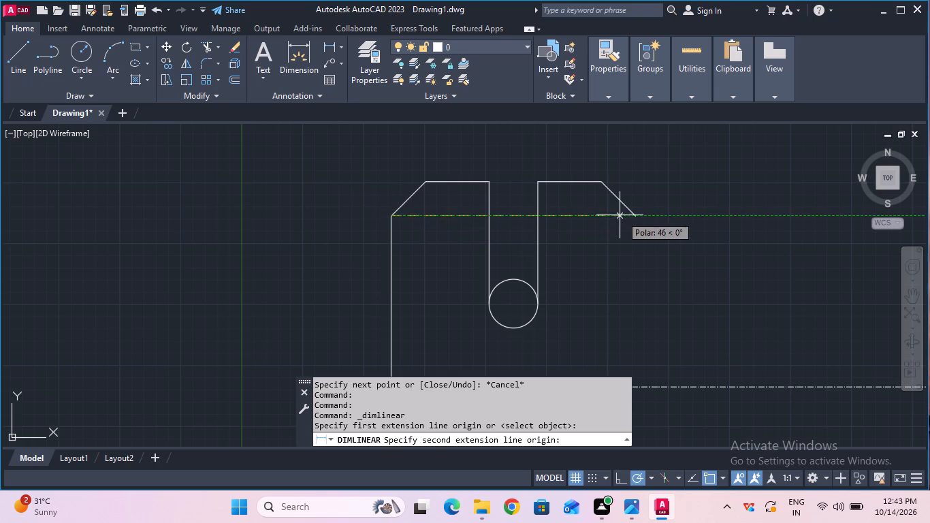
{"action": "left_click", "coordinate": [635, 215]}
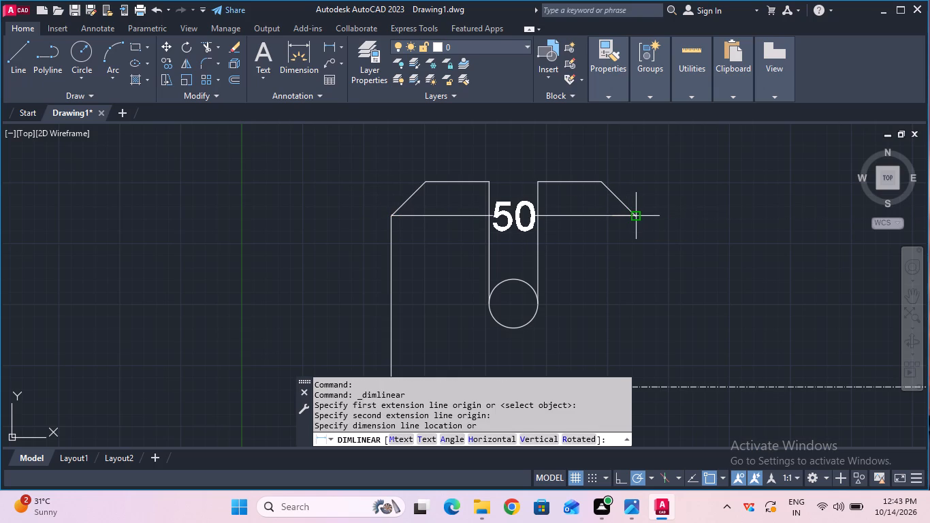
{"action": "key", "text": "Escape"}
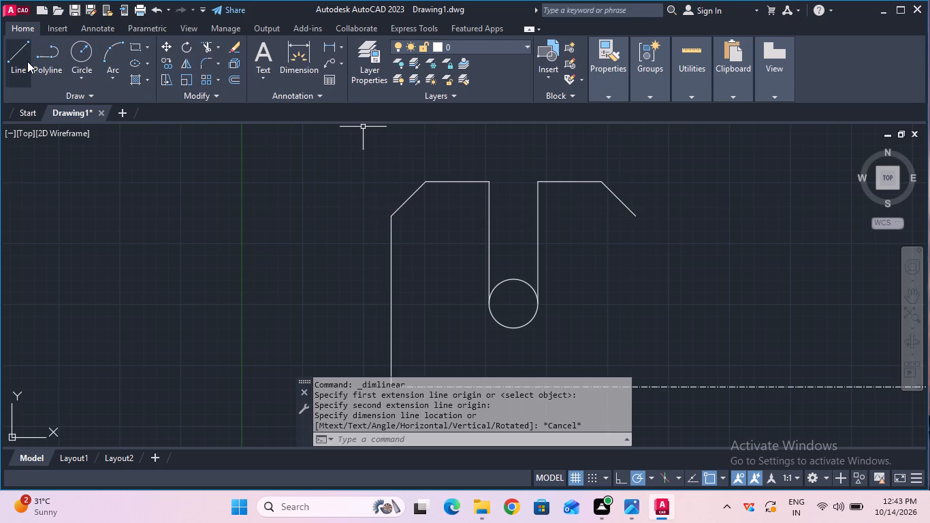
Draw a vertical line from the right chamfer's lower end down to the centre line, with Ortho on.
{"action": "double_click", "coordinate": [27, 61]}
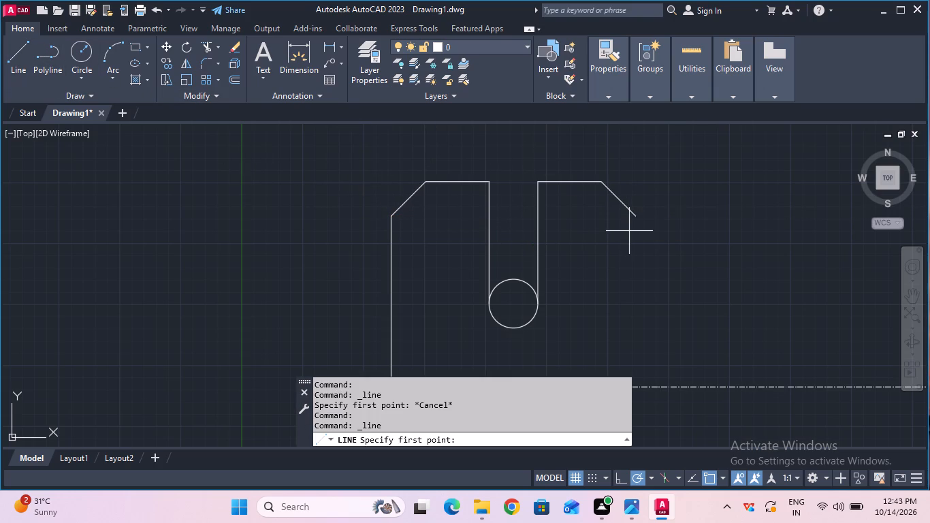
{"action": "left_click", "coordinate": [633, 214]}
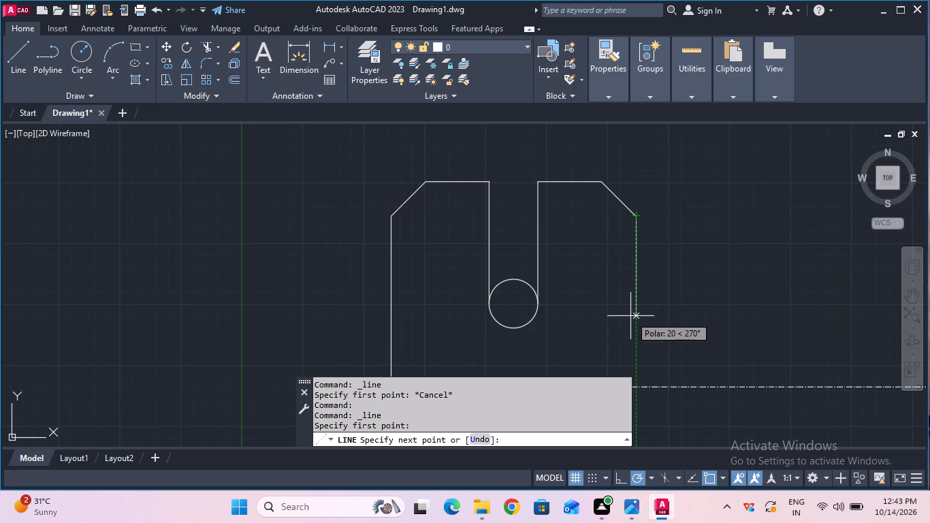
{"action": "key", "text": "F8"}
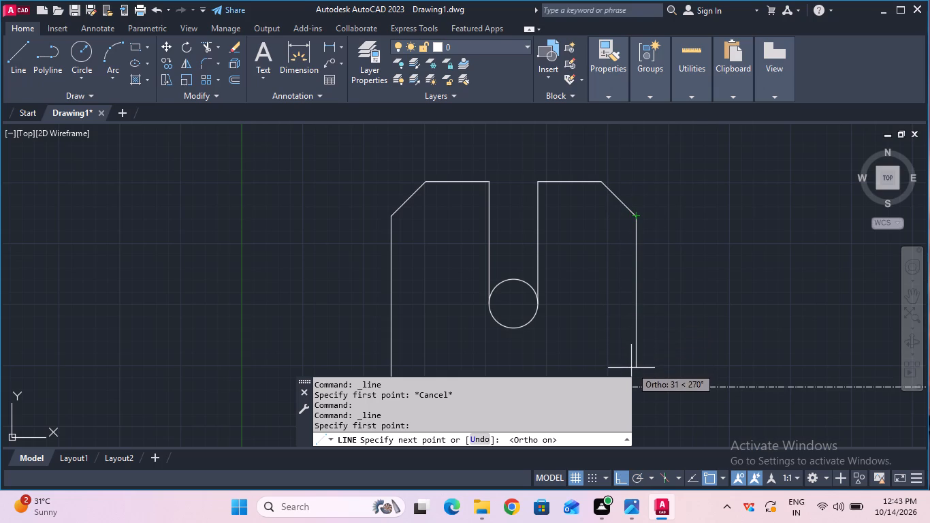
{"action": "left_click", "coordinate": [634, 385]}
{"action": "key", "text": "F1"}
{"action": "key", "text": "Escape"}
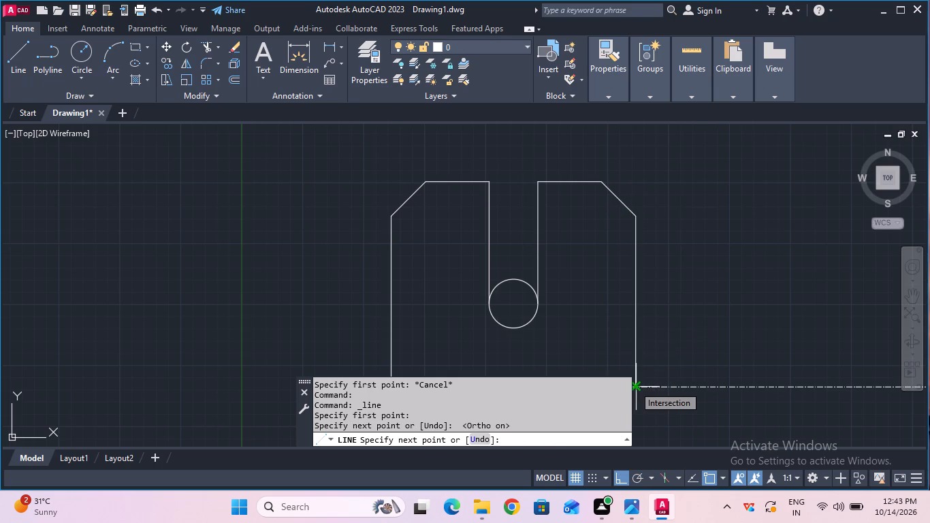
{"action": "key", "text": "Escape"}
Trim away the circle's upper half between the two slot lines, leaving a rounded slot bottom.
{"action": "scroll", "coordinate": [667, 279], "scroll_direction": "down", "scroll_amount": 2}
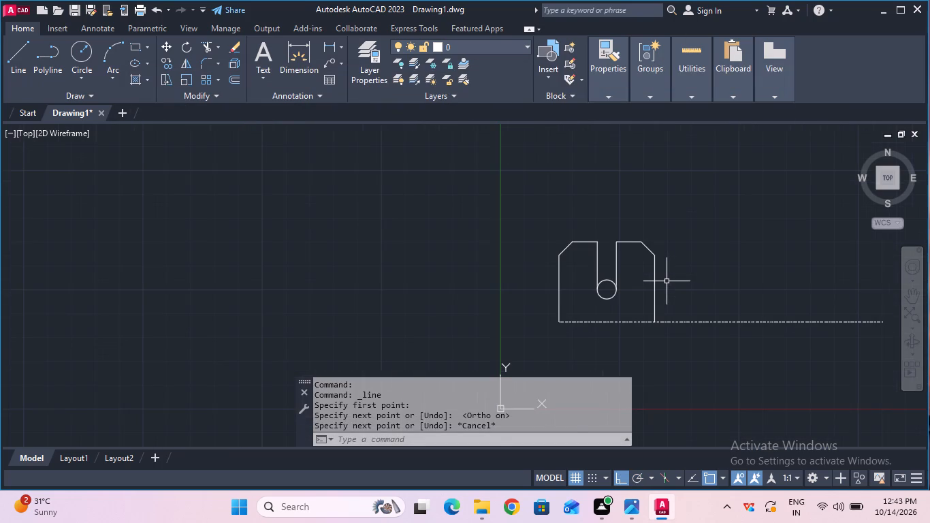
{"action": "middle_click_drag", "start_coordinate": [667, 281], "coordinate": [633, 193]}
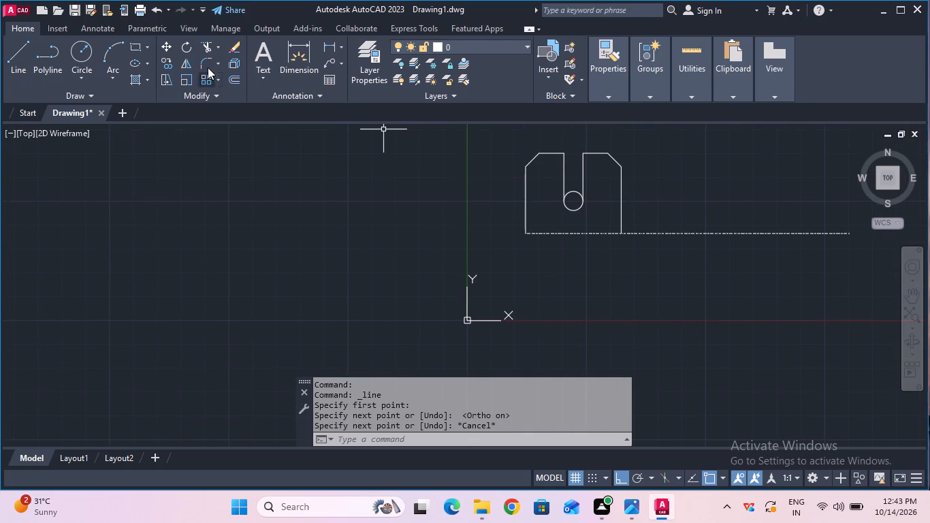
{"action": "left_click", "coordinate": [206, 44]}
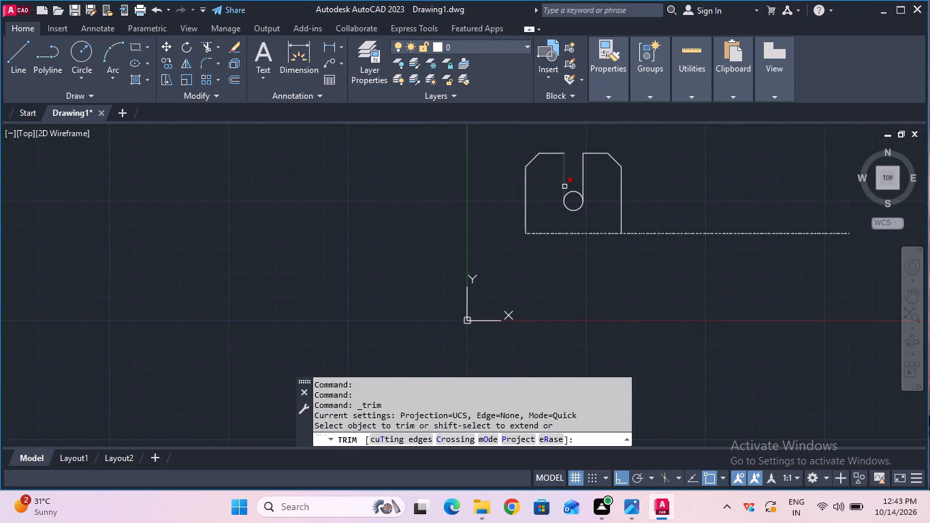
{"action": "left_click", "coordinate": [568, 191]}
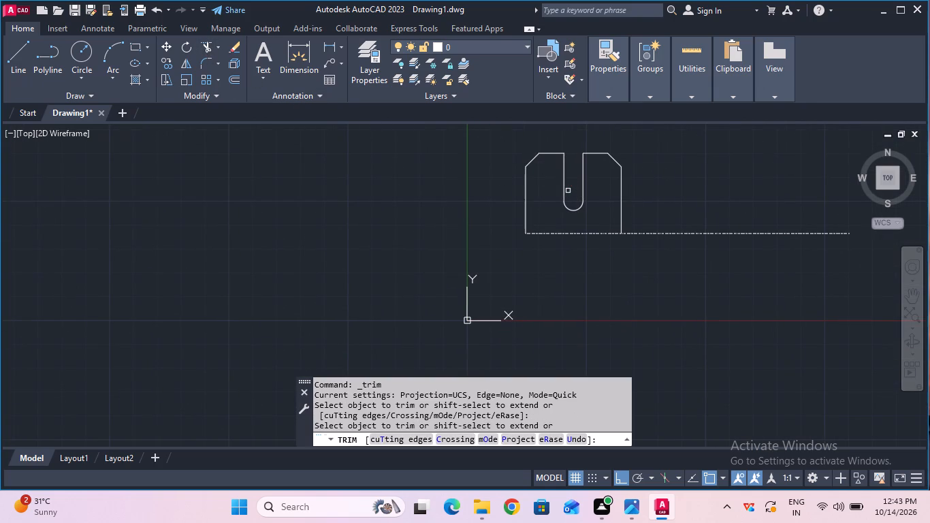
Check the width between the profile's two outer vertical edges using a temporary linear dimension.
{"action": "key", "text": "Escape"}
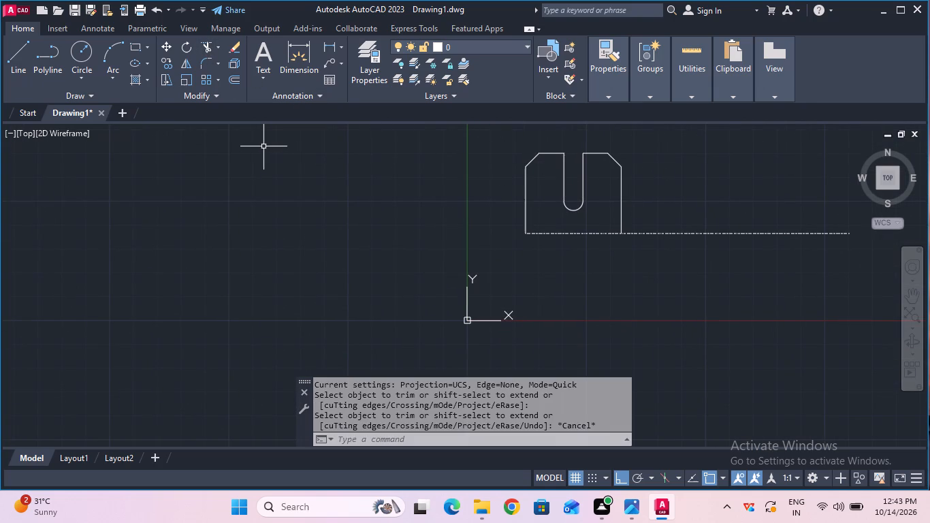
{"action": "left_click", "coordinate": [329, 42]}
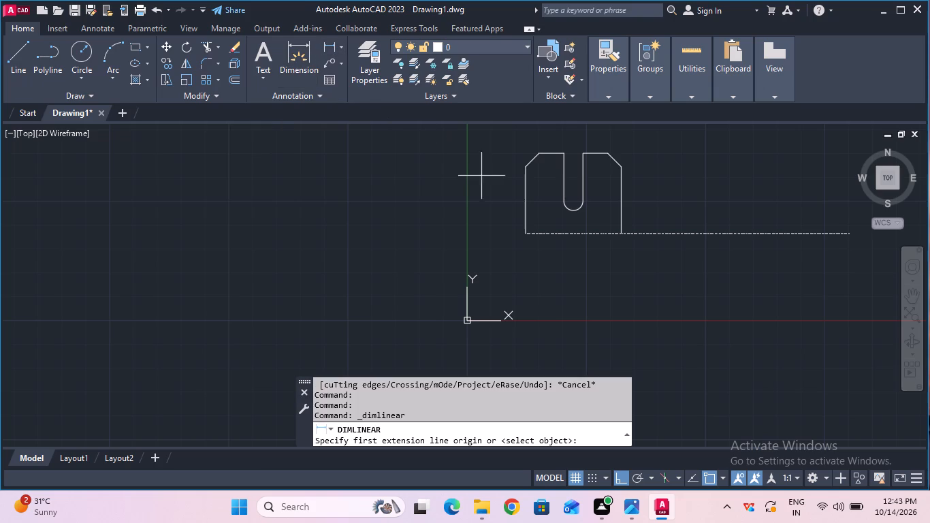
{"action": "left_click", "coordinate": [526, 196]}
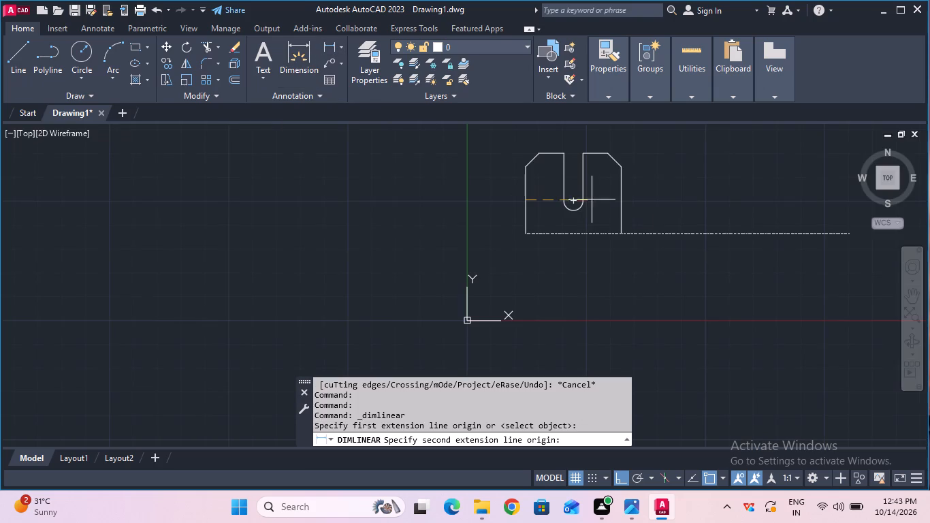
{"action": "left_click", "coordinate": [620, 198]}
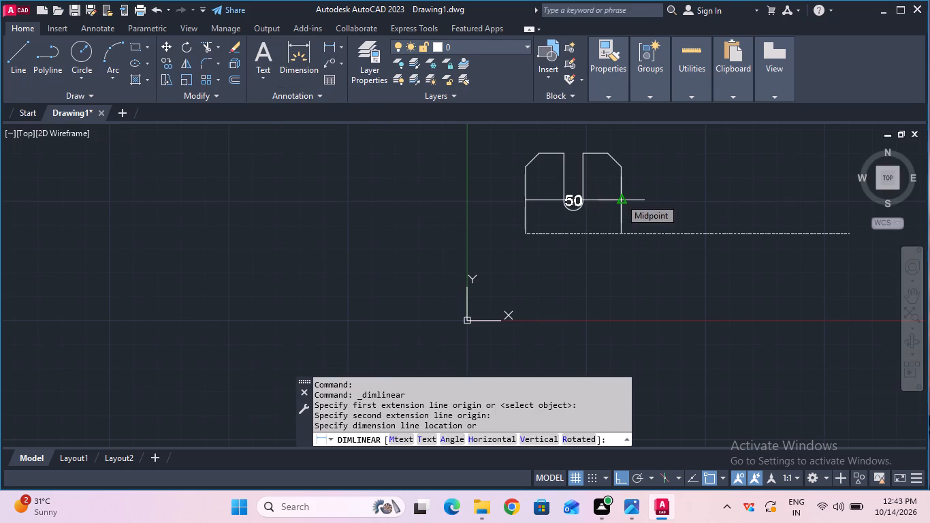
{"action": "key", "text": "Escape"}
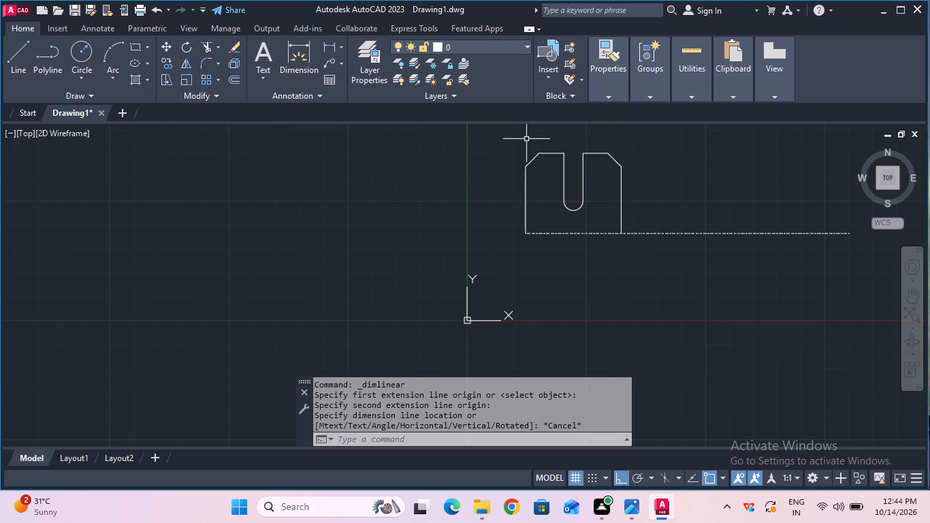
Mirror the whole slotted profile about the horizontal centre line, keeping the source objects.
{"action": "left_click", "coordinate": [504, 129]}
{"action": "left_click", "coordinate": [666, 264]}
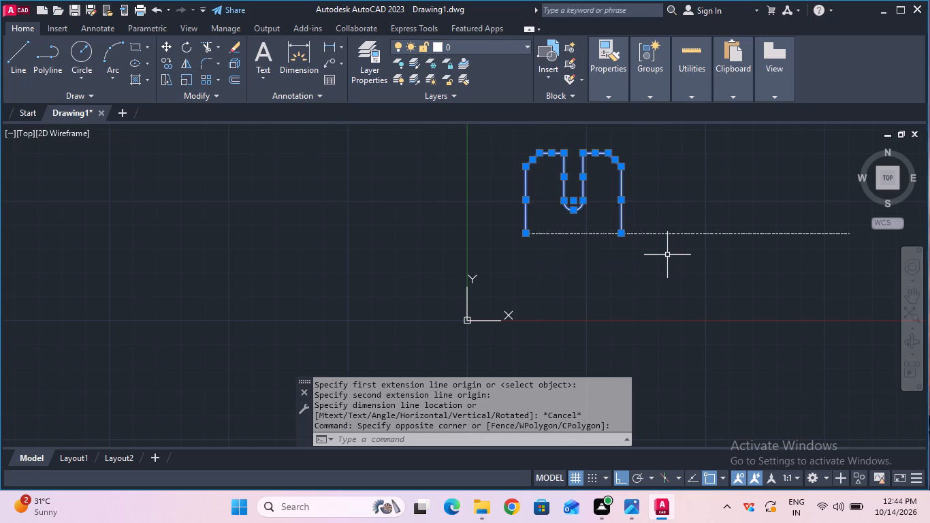
{"action": "left_click", "coordinate": [185, 70]}
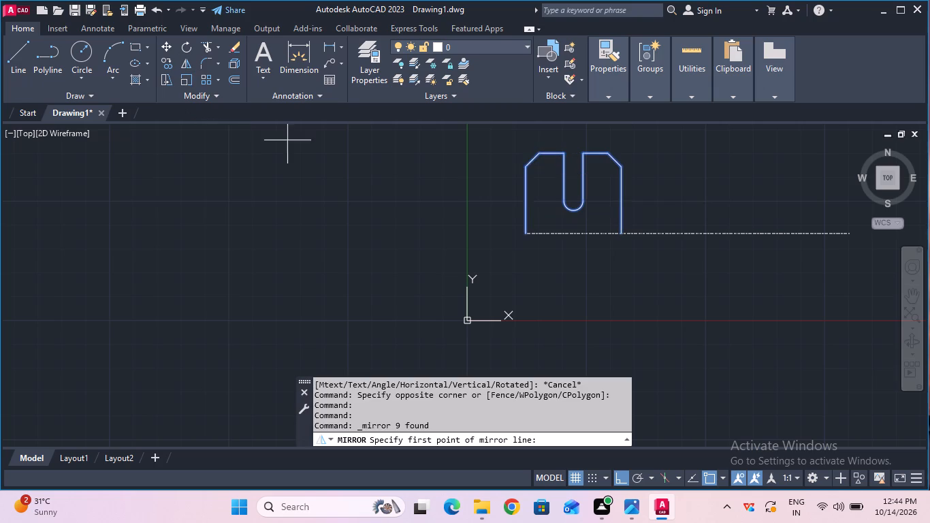
{"action": "left_click", "coordinate": [688, 233]}
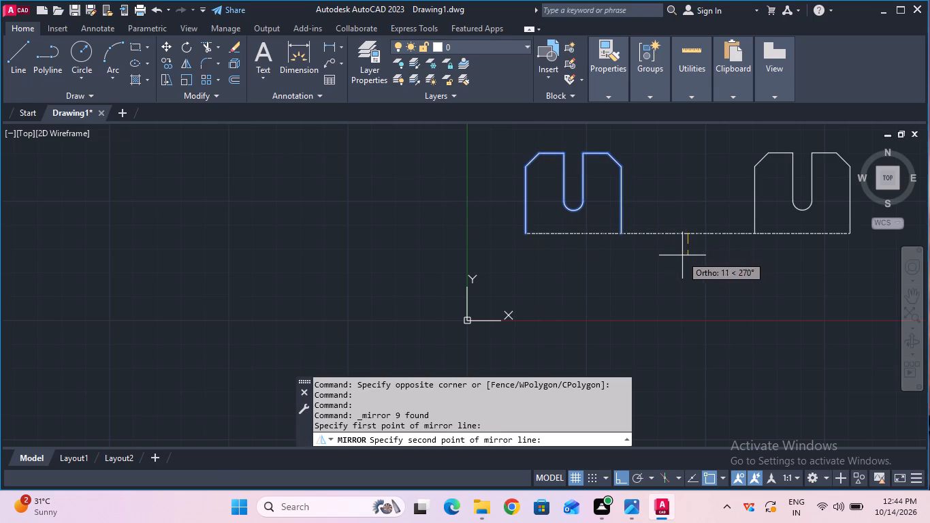
{"action": "left_click", "coordinate": [608, 293]}
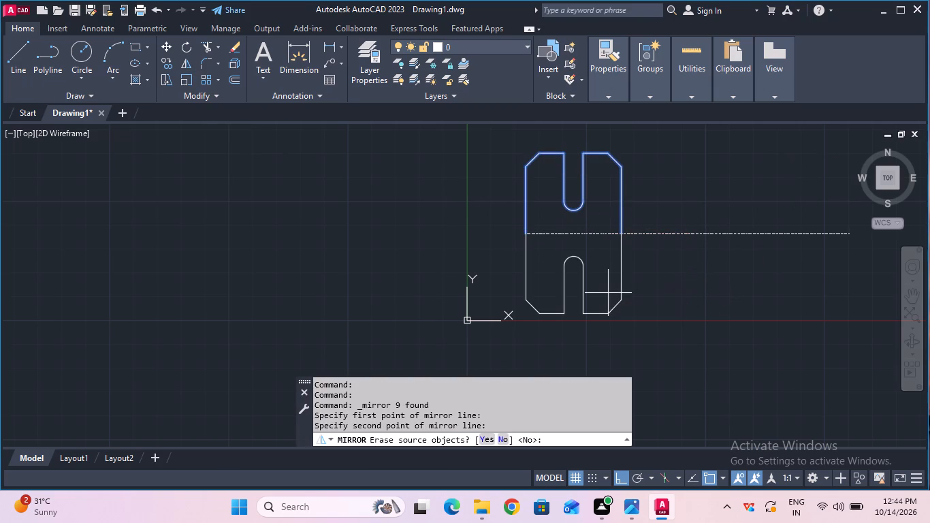
{"action": "triple_click", "coordinate": [608, 293]}
{"action": "double_click", "coordinate": [608, 293]}
{"action": "key", "text": "Return"}
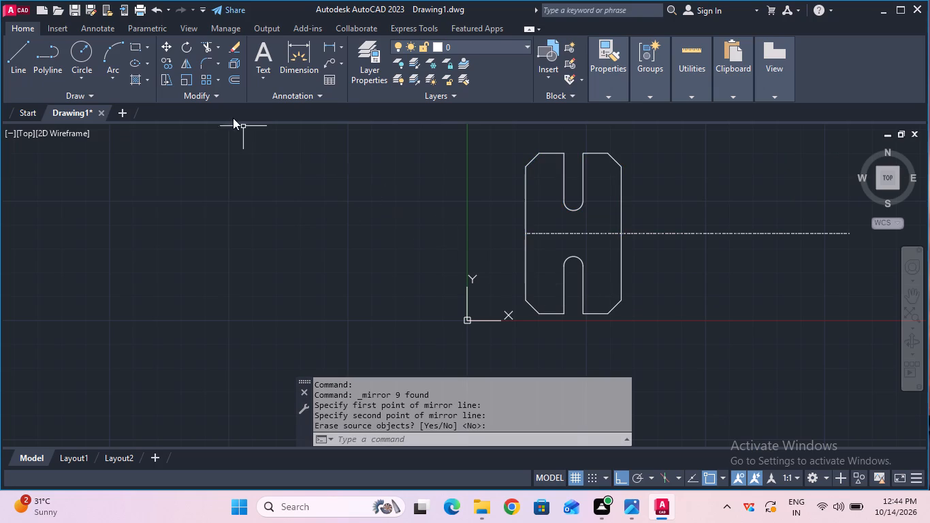
Draw a horizontal line from the upper slot arc's centre to the right vertical edge, extending 40 mm beyond it.
{"action": "left_click", "coordinate": [25, 73]}
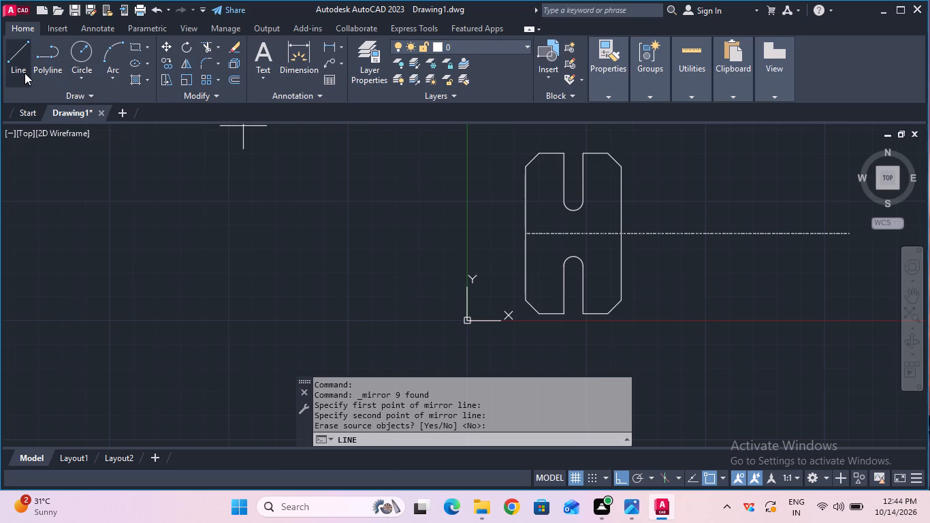
{"action": "left_click", "coordinate": [574, 198]}
{"action": "left_click", "coordinate": [619, 203]}
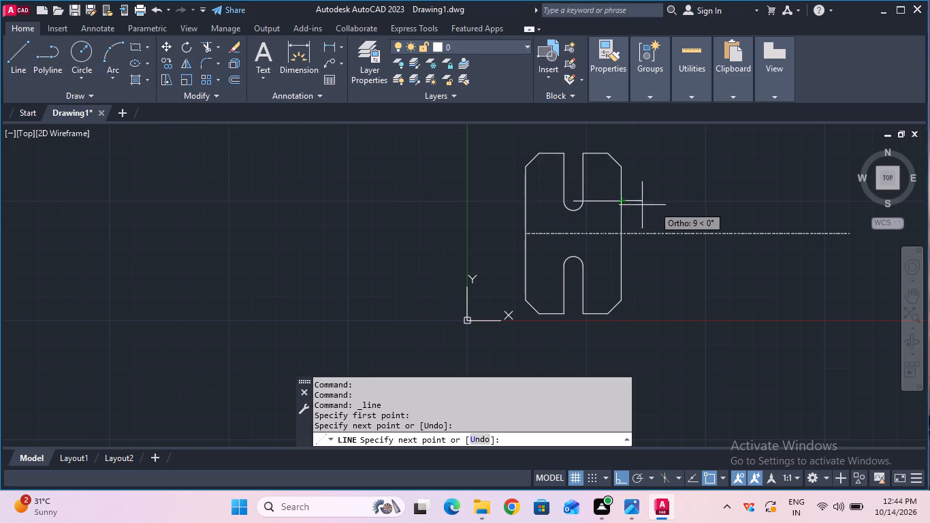
{"action": "type", "text": "40"}
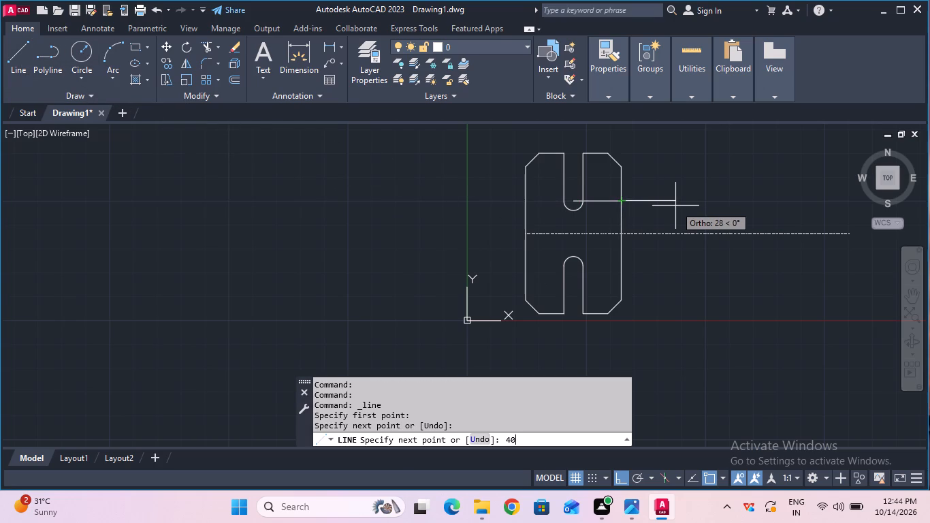
{"action": "key", "text": "Return"}
{"action": "key", "text": "Escape"}
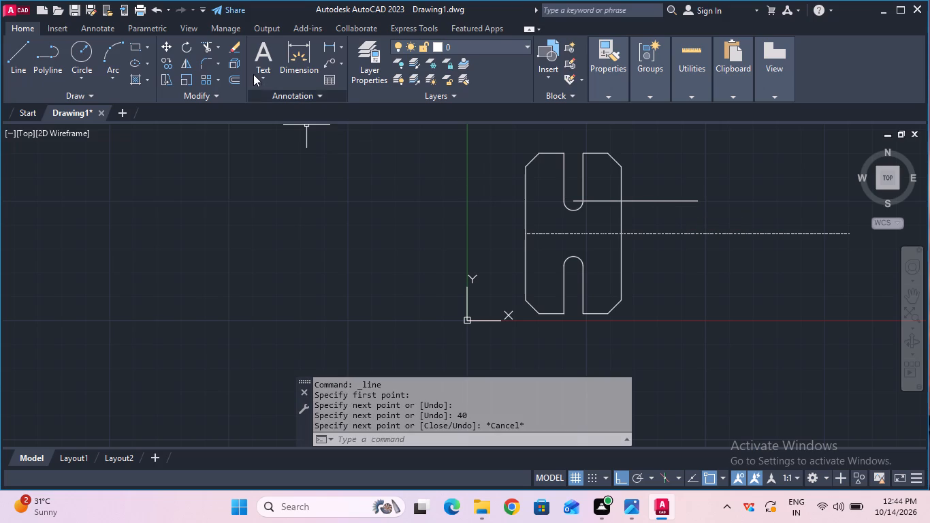
Trim away the horizontal line's portions inside the slot and the bracket body, keeping the 40 mm outside the right edge.
{"action": "left_click", "coordinate": [208, 50]}
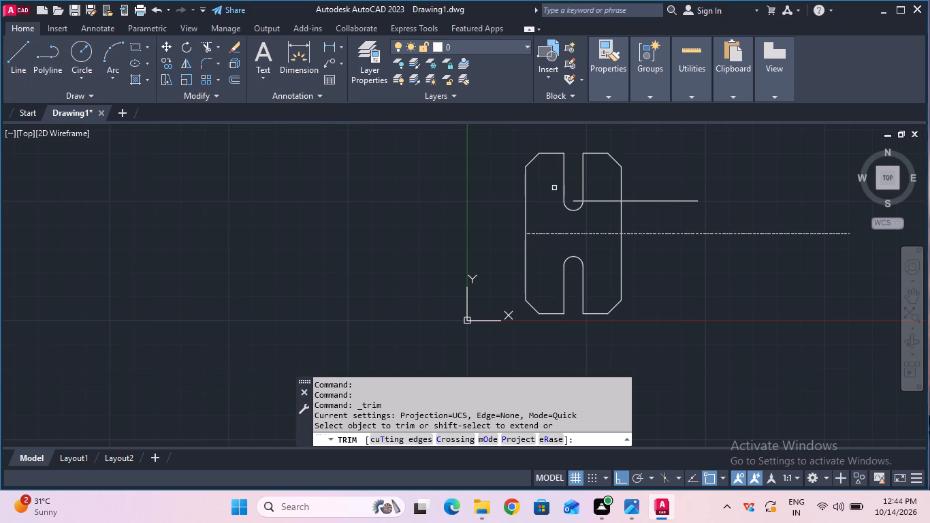
{"action": "left_click", "coordinate": [573, 199]}
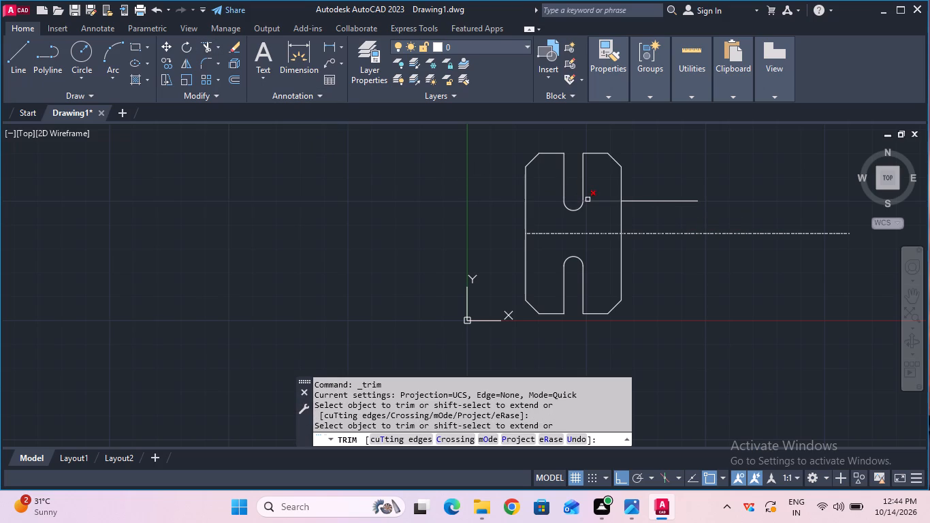
{"action": "left_click", "coordinate": [588, 200]}
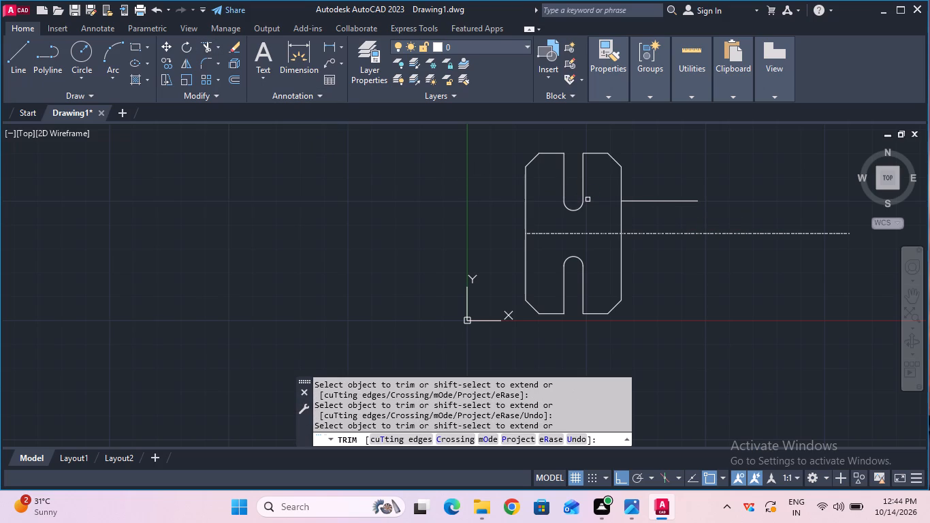
{"action": "key", "text": "Escape"}
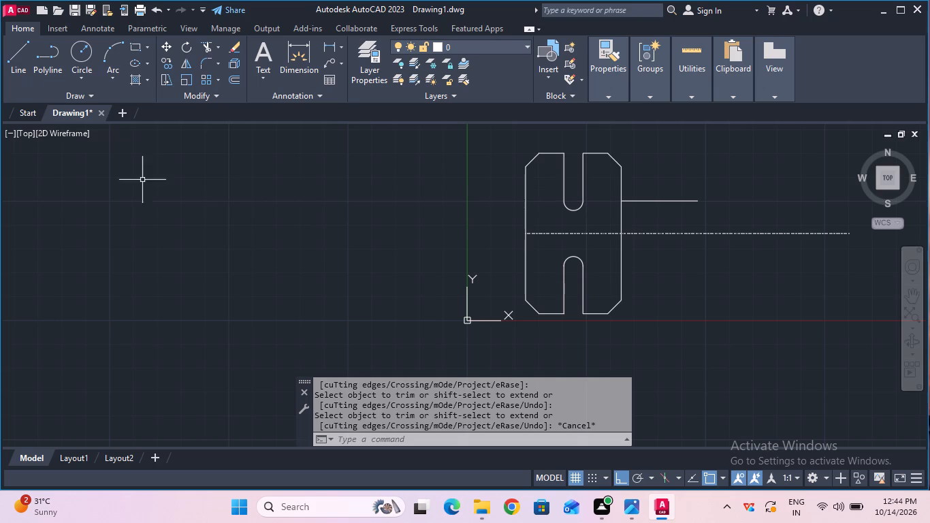
Draw a 40 mm vertical line down from the horizontal line's right end and a horizontal line back to the bracket's right edge.
{"action": "left_click", "coordinate": [23, 73]}
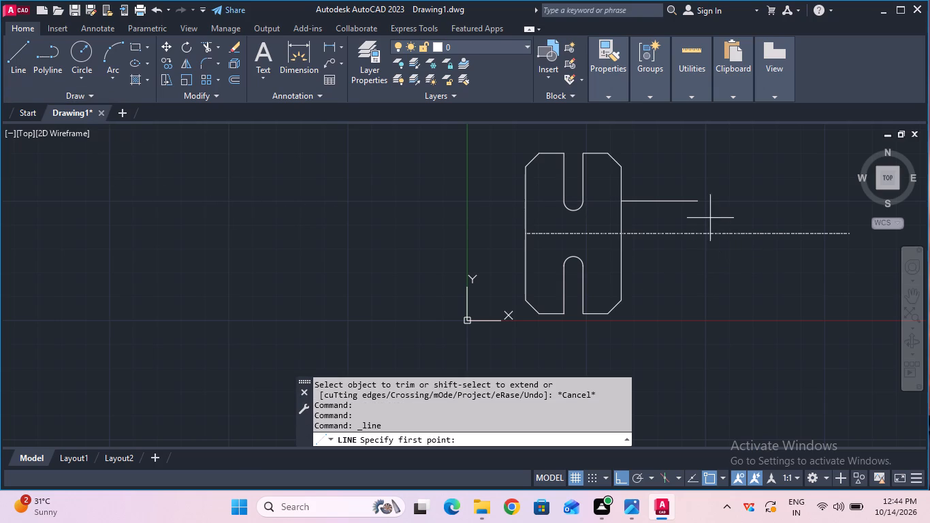
{"action": "left_click", "coordinate": [699, 206]}
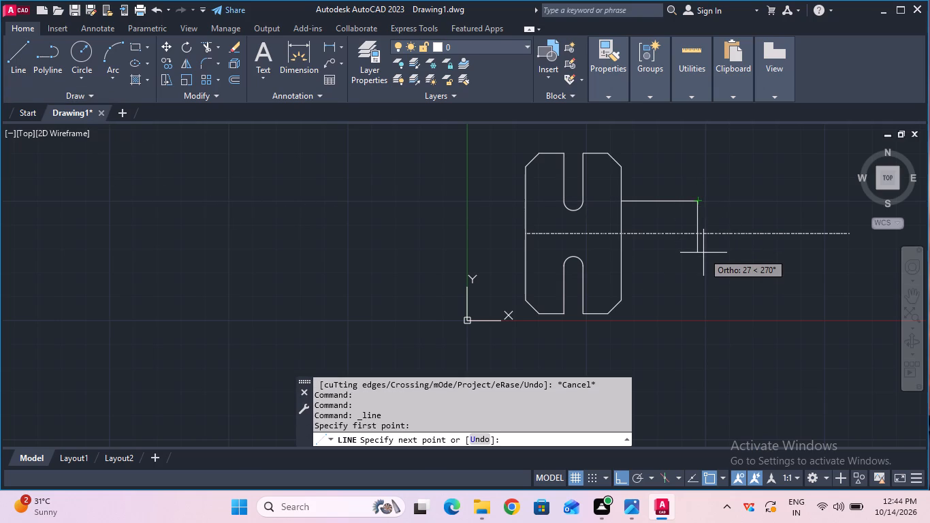
{"action": "type", "text": "40"}
{"action": "key", "text": "Return"}
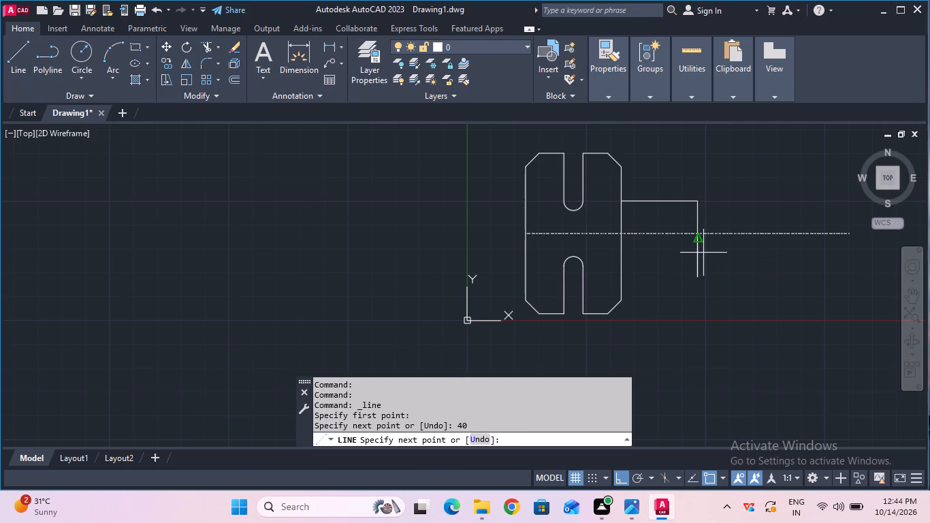
{"action": "left_click", "coordinate": [624, 274]}
{"action": "key", "text": "Escape"}
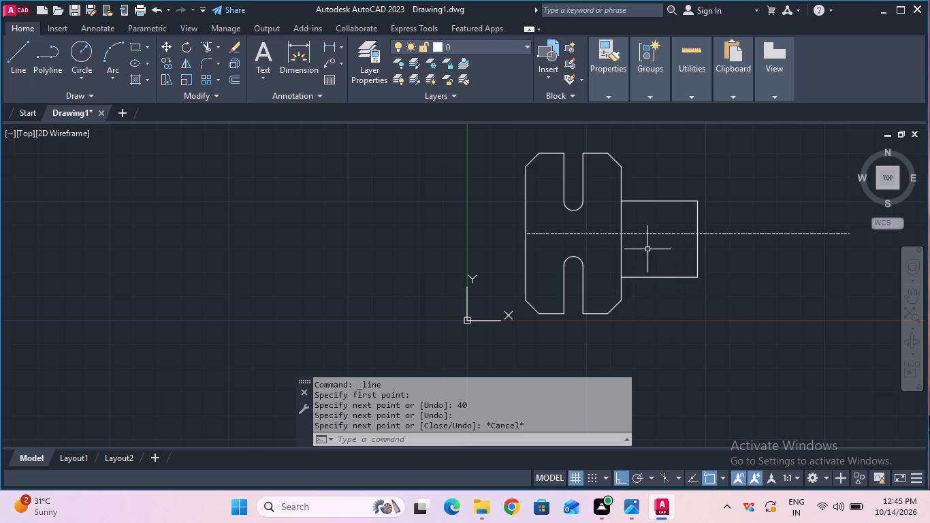
Check the height of the rectangular extension's outer vertical side using a temporary linear dimension.
{"action": "left_click", "coordinate": [331, 46]}
{"action": "left_click", "coordinate": [699, 206]}
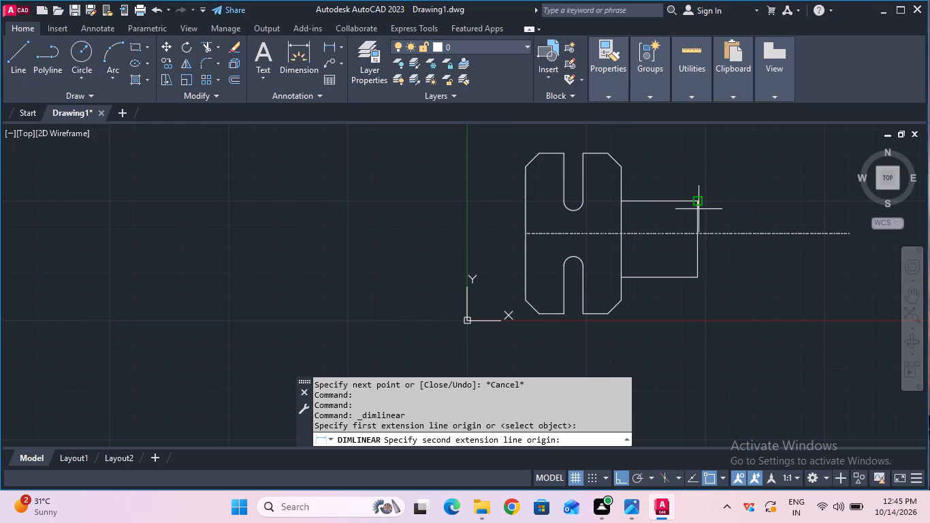
{"action": "left_click", "coordinate": [701, 274]}
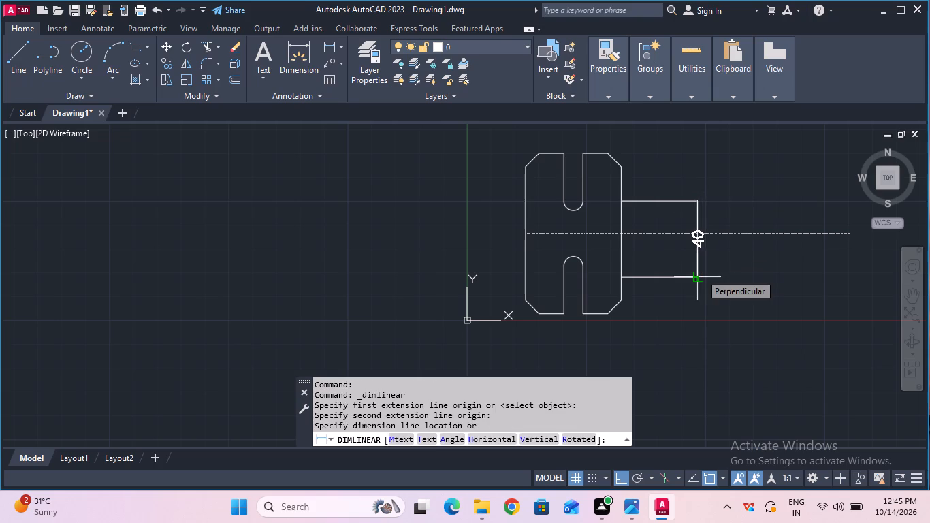
{"action": "key", "text": "Escape"}
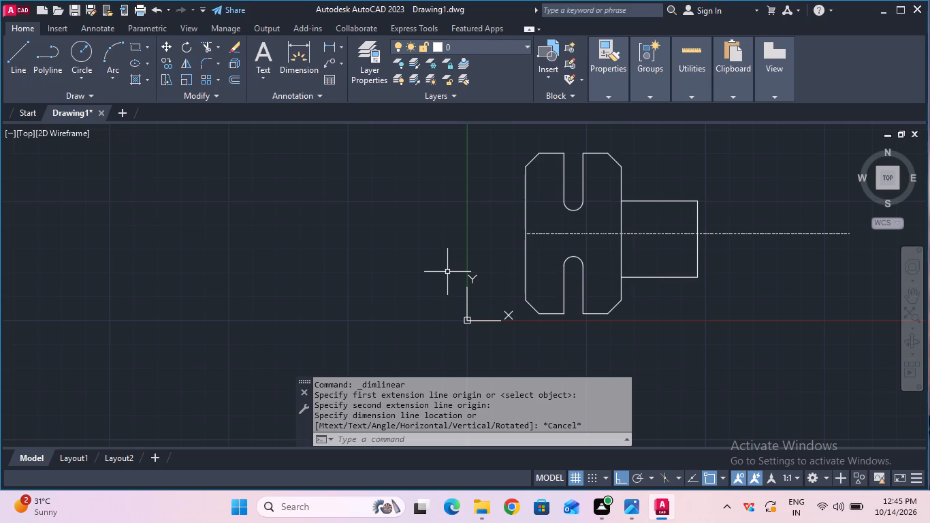
Check the slotted body's overall height and its half height above the centre line using temporary linear dimensions.
{"action": "left_click", "coordinate": [331, 44]}
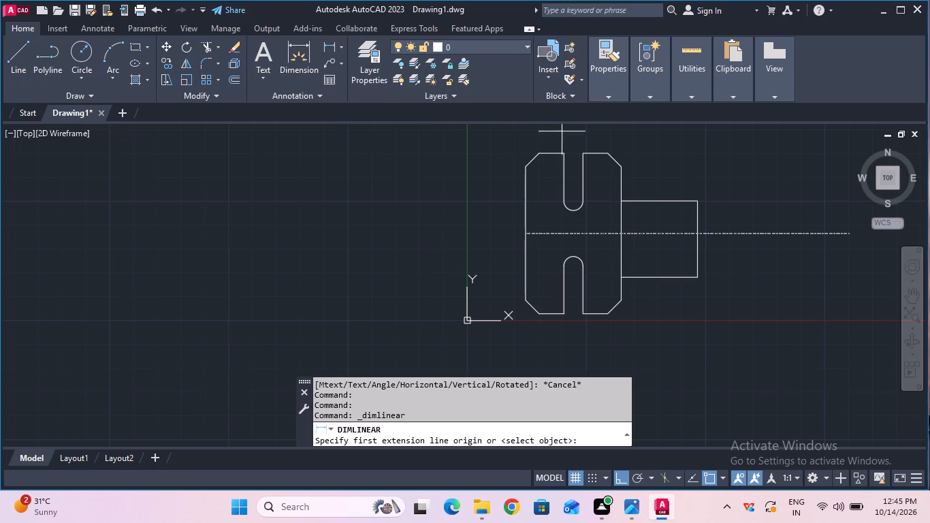
{"action": "left_click", "coordinate": [561, 153]}
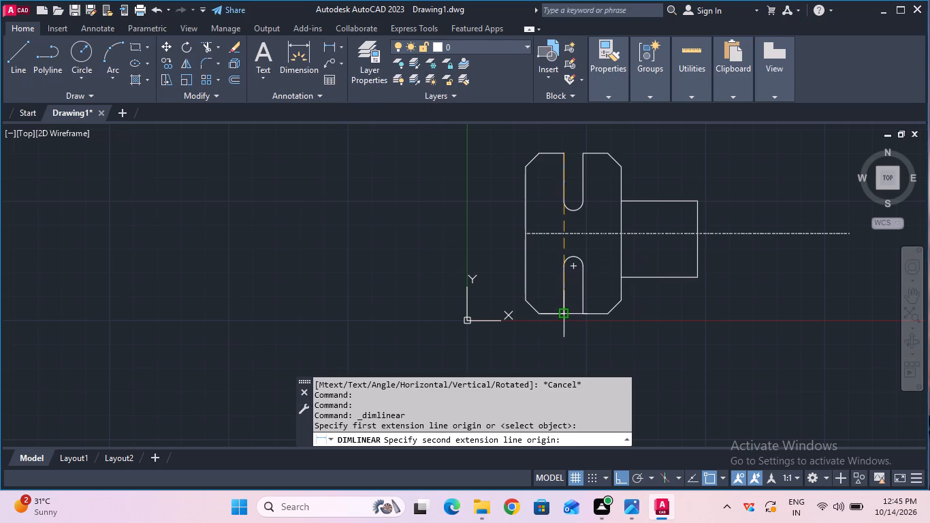
{"action": "left_click", "coordinate": [563, 311]}
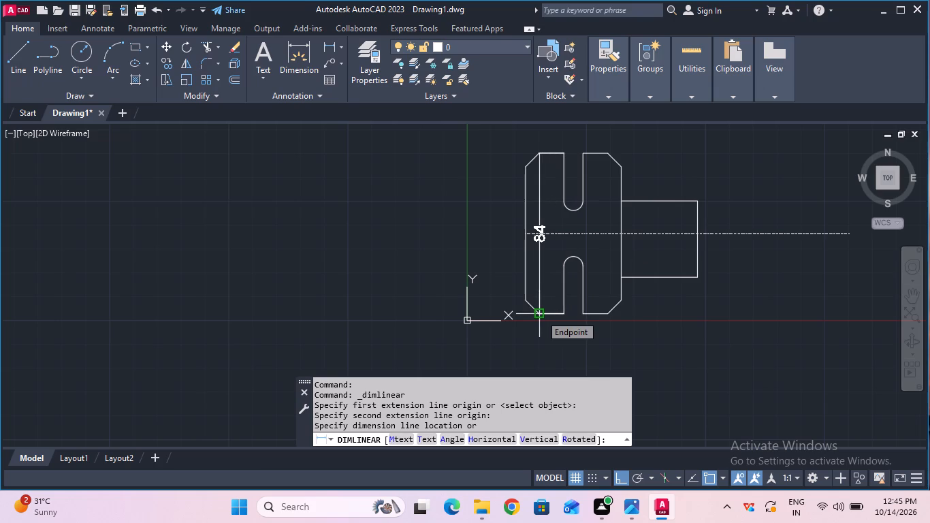
{"action": "key", "text": "Escape"}
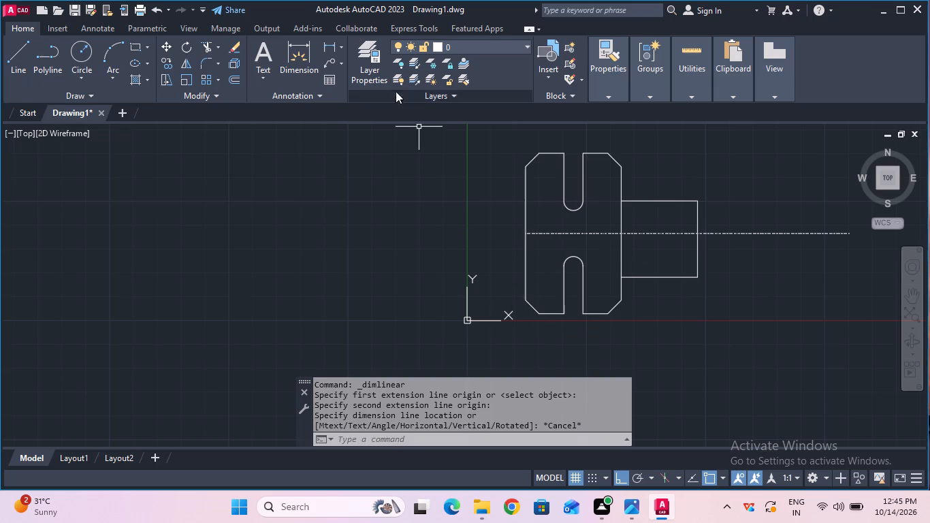
{"action": "left_click", "coordinate": [333, 48]}
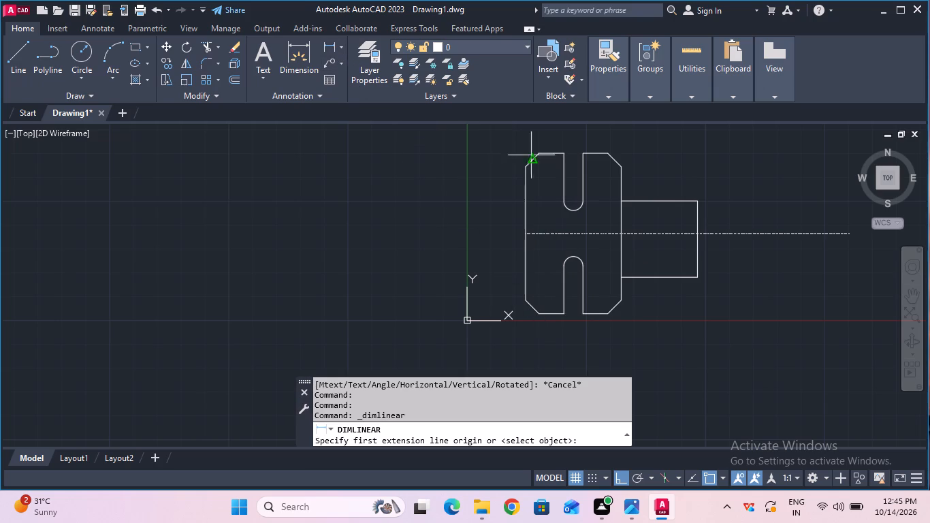
{"action": "left_click", "coordinate": [563, 156]}
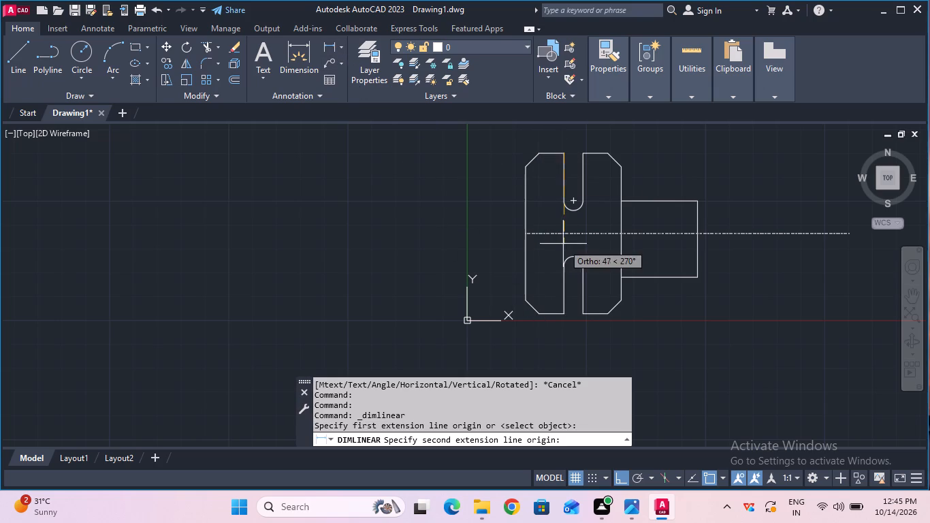
{"action": "left_click", "coordinate": [566, 236]}
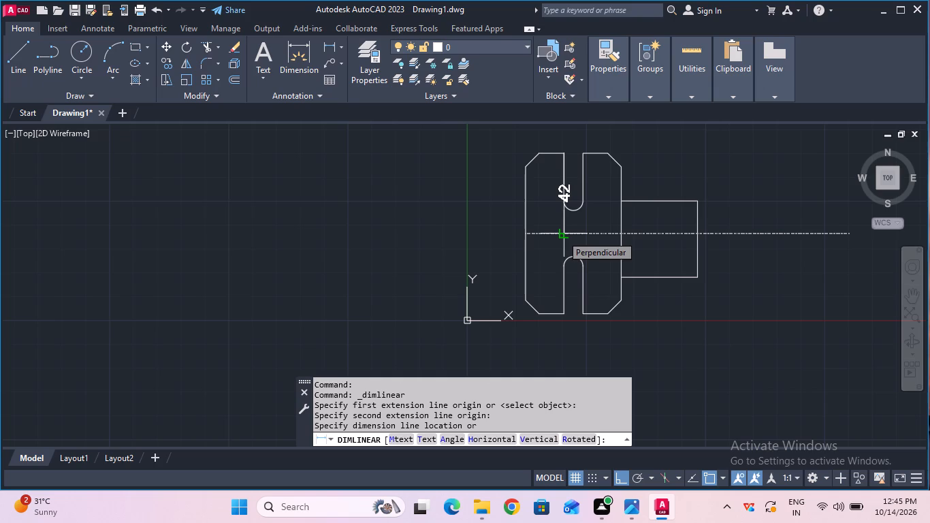
{"action": "key", "text": "Escape"}
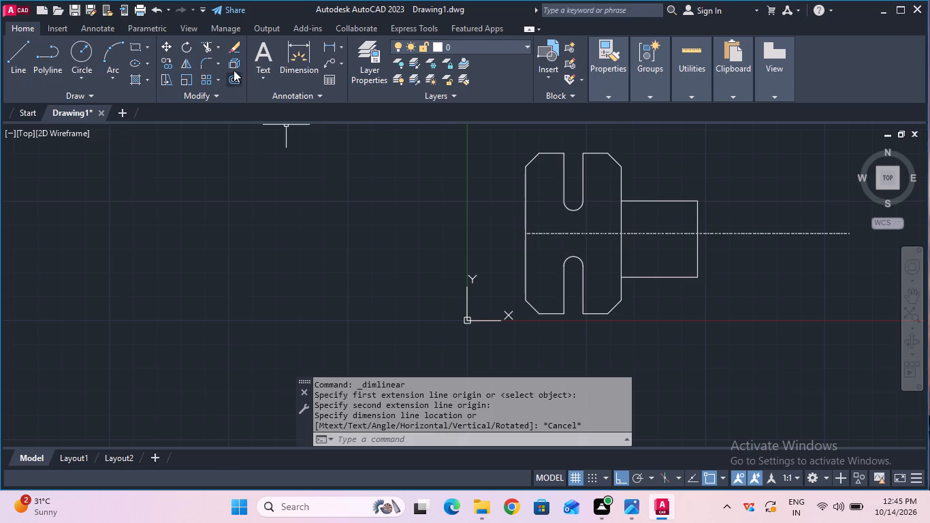
Check the horizontal distance from the upper slot's left edge to its arc centre using a temporary linear dimension.
{"action": "left_click", "coordinate": [325, 45]}
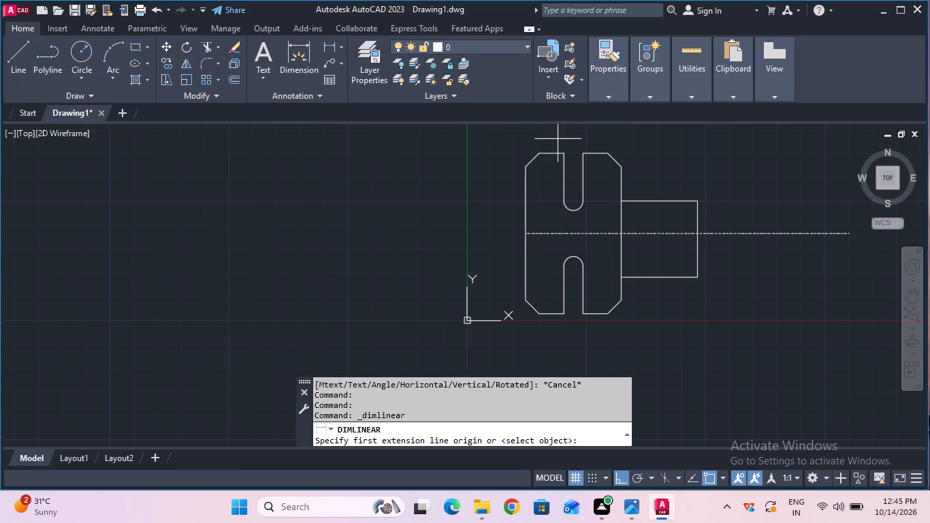
{"action": "left_click", "coordinate": [563, 153]}
{"action": "left_click", "coordinate": [573, 200]}
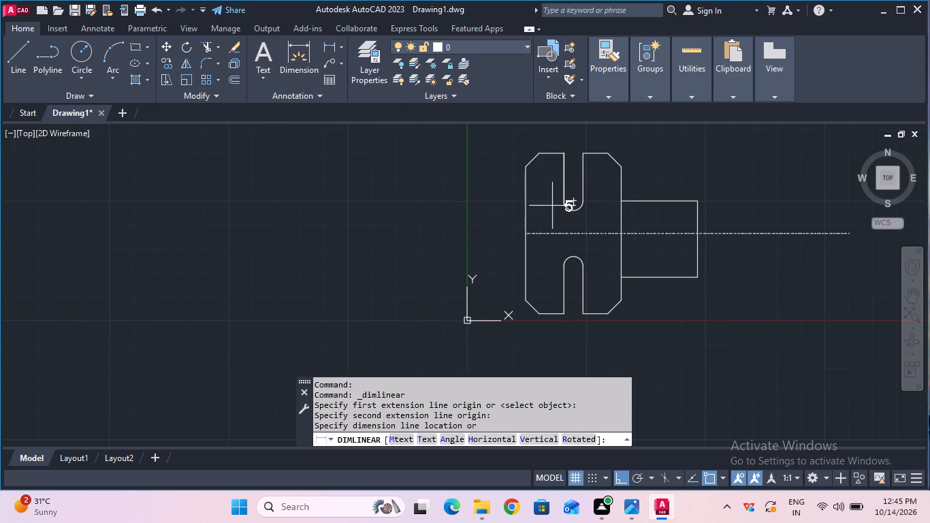
{"action": "key", "text": "Escape"}
Erase the rectangular extension's lower horizontal line and outer vertical side, keeping its upper horizontal line.
{"action": "scroll", "coordinate": [523, 222], "scroll_direction": "up", "scroll_amount": 1}
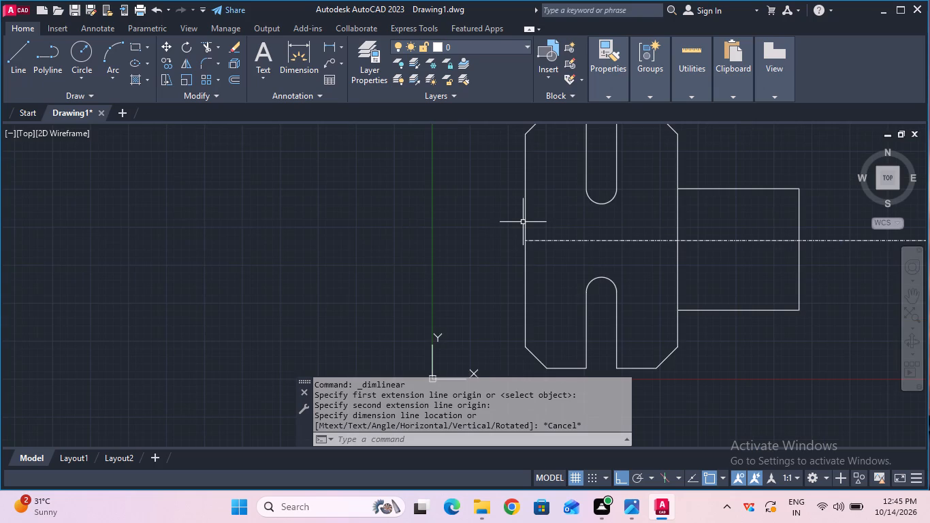
{"action": "scroll", "coordinate": [523, 222], "scroll_direction": "down", "scroll_amount": 1}
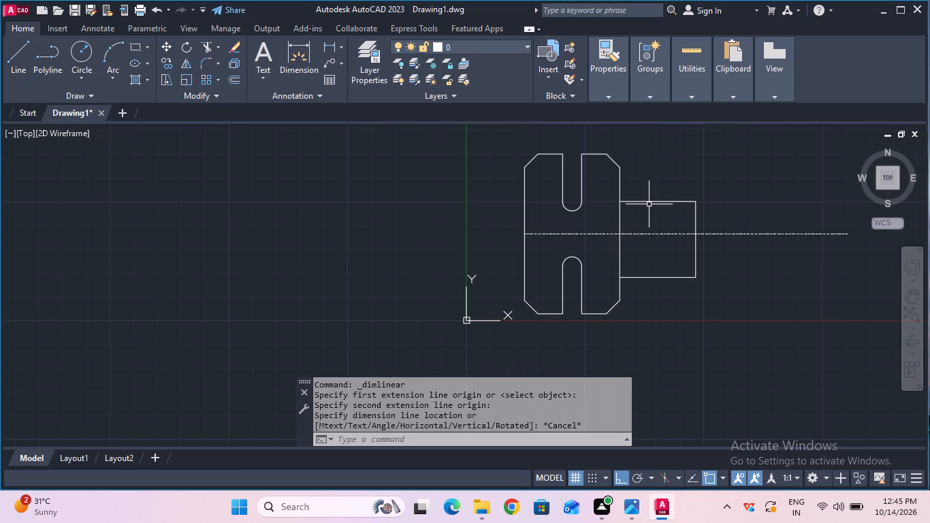
{"action": "left_click", "coordinate": [650, 200]}
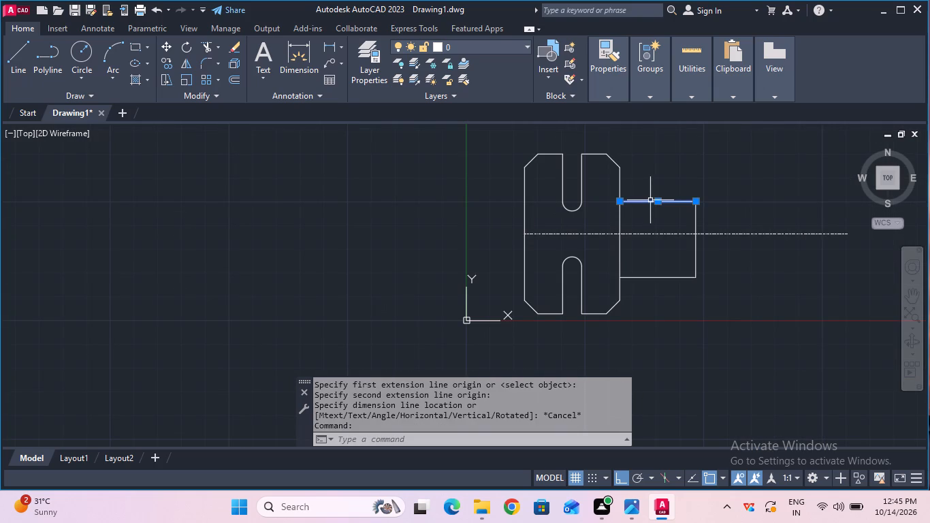
{"action": "key", "text": "Escape"}
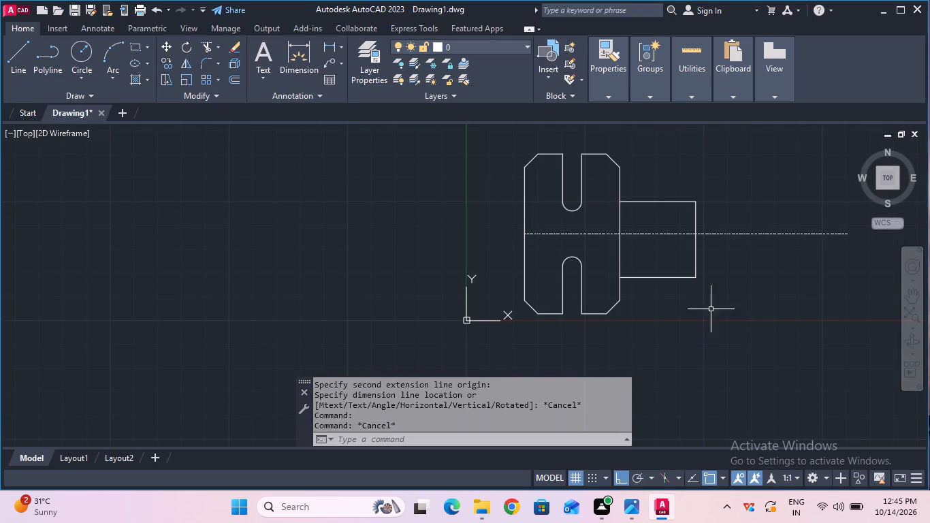
{"action": "left_click", "coordinate": [663, 278]}
{"action": "key", "text": "Delete"}
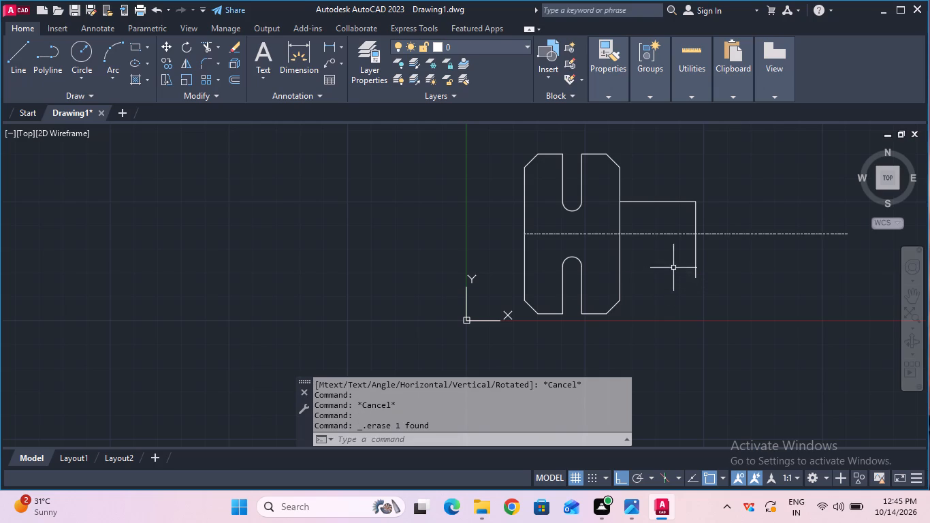
{"action": "left_click", "coordinate": [695, 254]}
{"action": "key", "text": "Delete"}
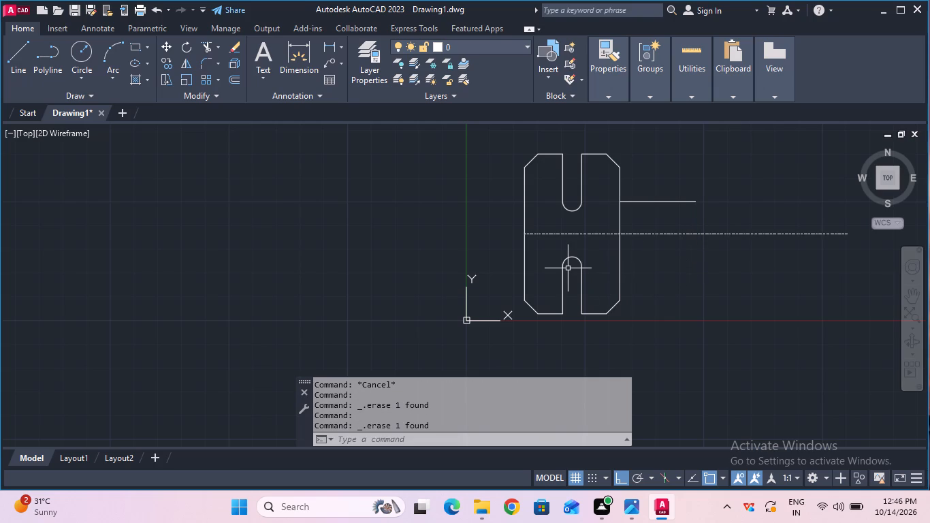
Start the Stretch command for the bracket geometry.
{"action": "scroll", "coordinate": [568, 268], "scroll_direction": "up", "scroll_amount": 1}
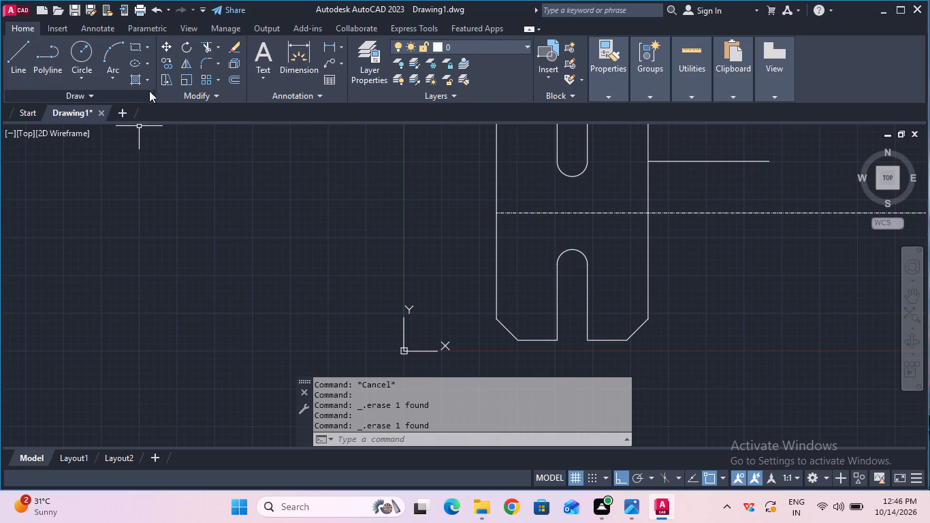
{"action": "left_click", "coordinate": [170, 83]}
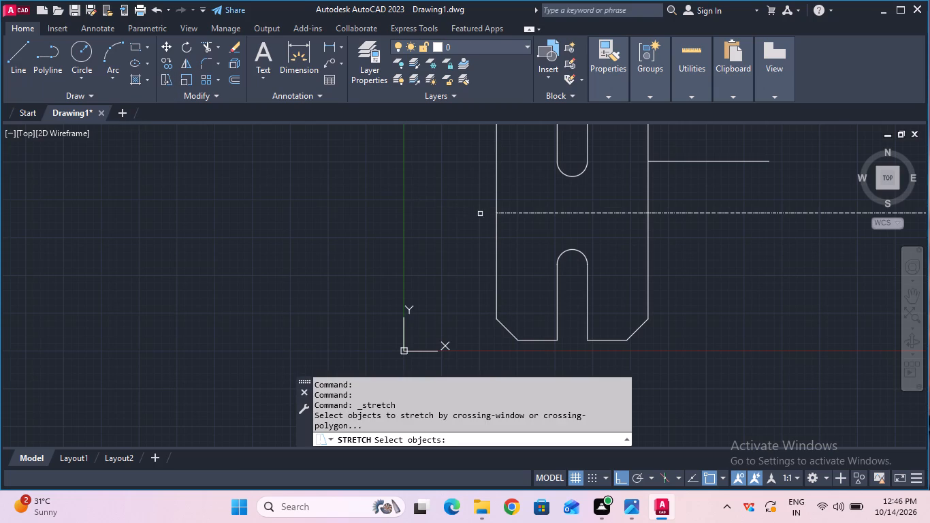
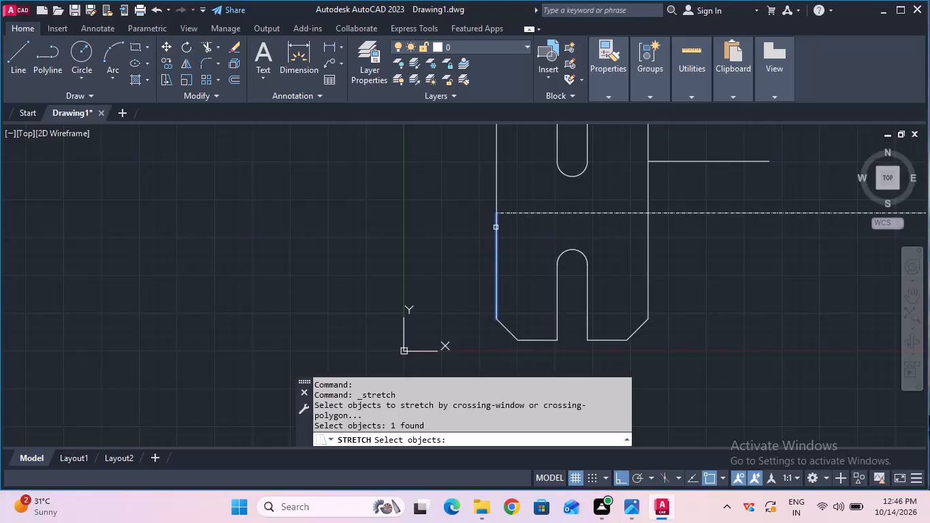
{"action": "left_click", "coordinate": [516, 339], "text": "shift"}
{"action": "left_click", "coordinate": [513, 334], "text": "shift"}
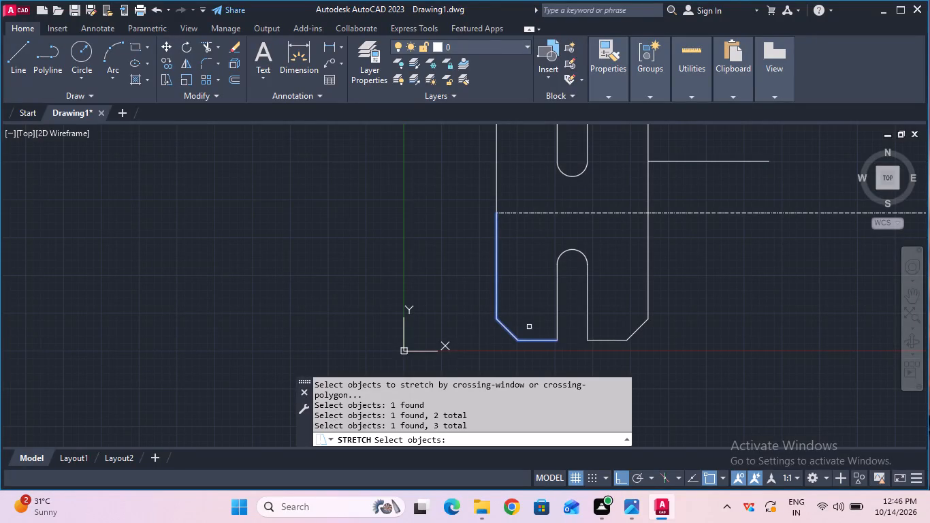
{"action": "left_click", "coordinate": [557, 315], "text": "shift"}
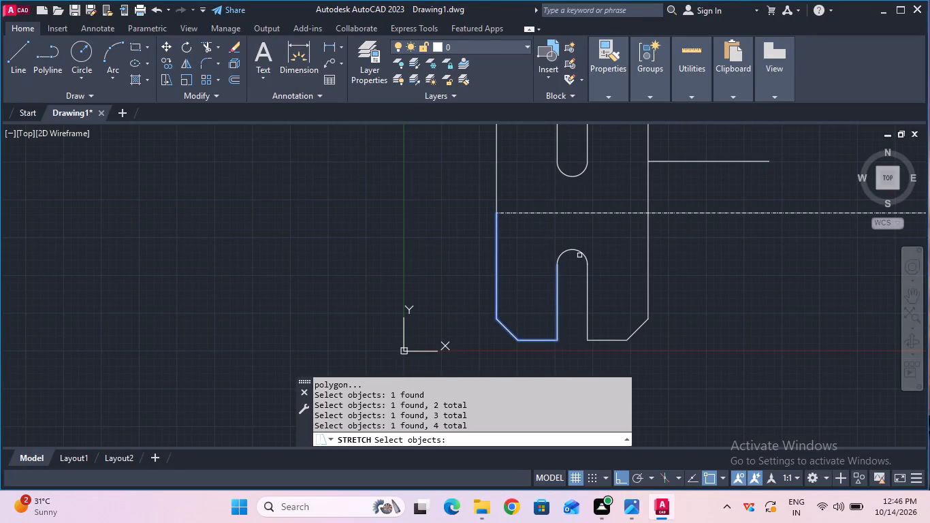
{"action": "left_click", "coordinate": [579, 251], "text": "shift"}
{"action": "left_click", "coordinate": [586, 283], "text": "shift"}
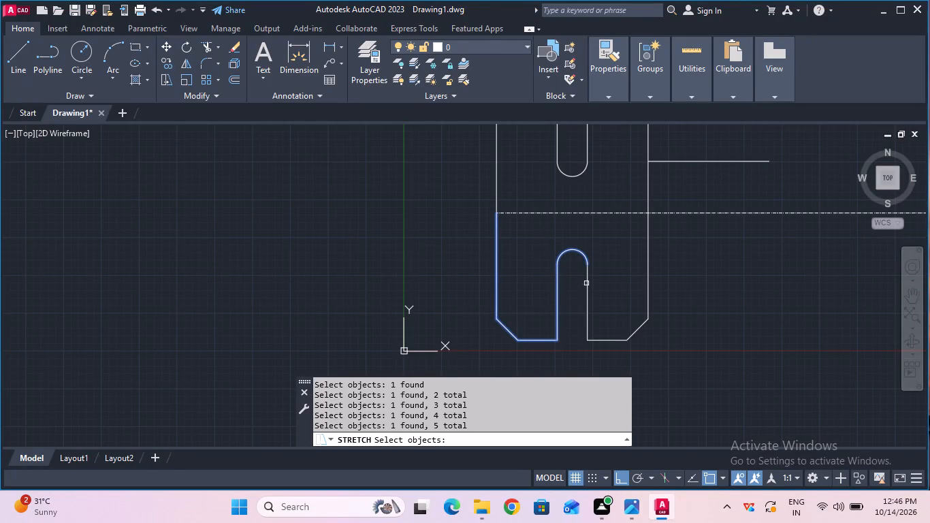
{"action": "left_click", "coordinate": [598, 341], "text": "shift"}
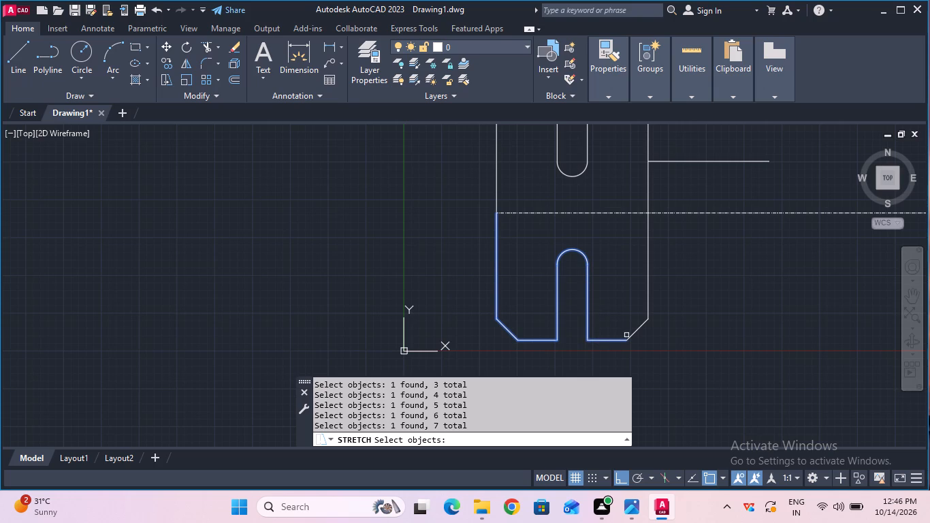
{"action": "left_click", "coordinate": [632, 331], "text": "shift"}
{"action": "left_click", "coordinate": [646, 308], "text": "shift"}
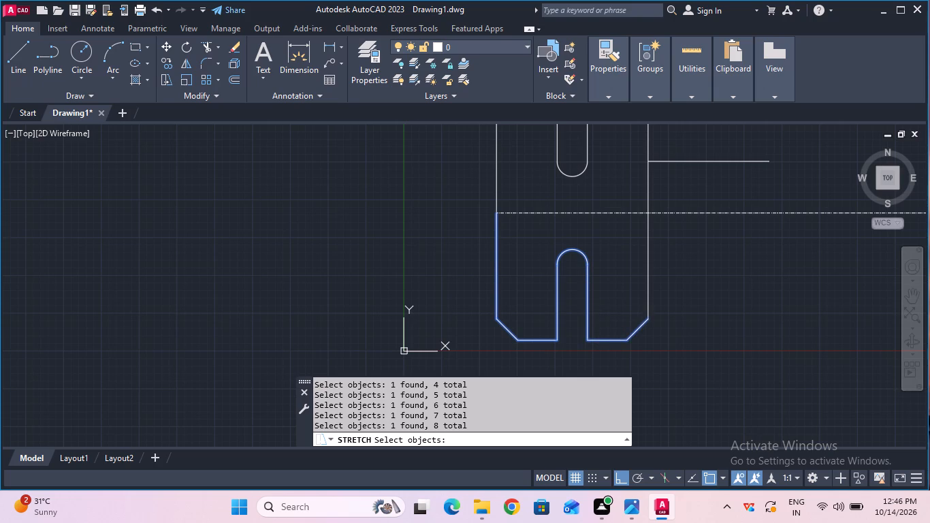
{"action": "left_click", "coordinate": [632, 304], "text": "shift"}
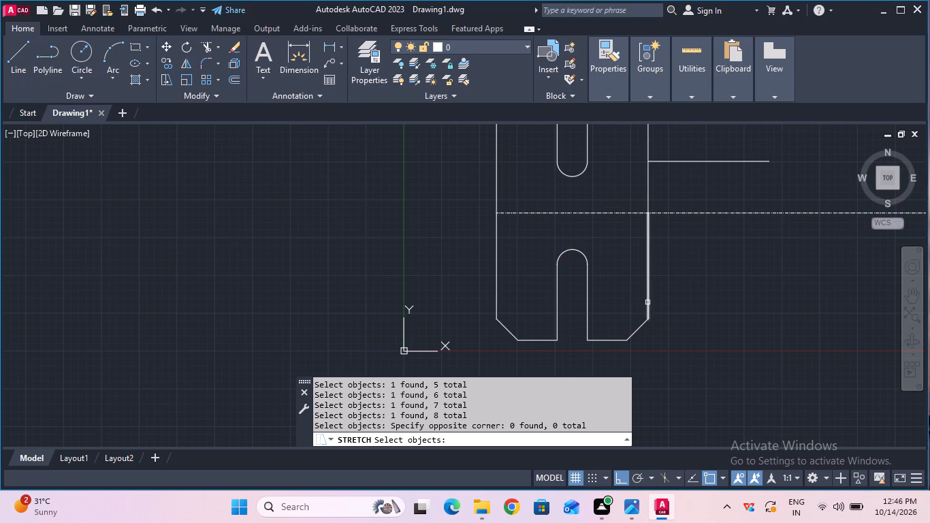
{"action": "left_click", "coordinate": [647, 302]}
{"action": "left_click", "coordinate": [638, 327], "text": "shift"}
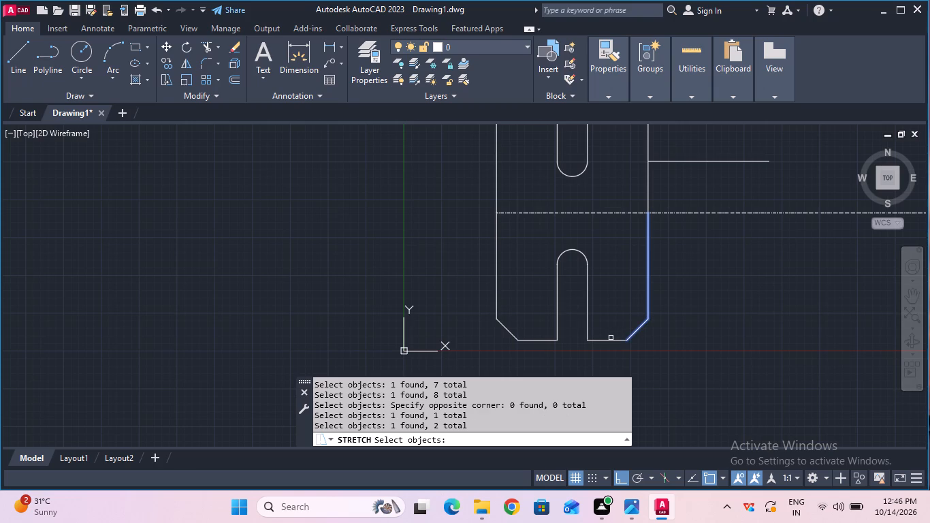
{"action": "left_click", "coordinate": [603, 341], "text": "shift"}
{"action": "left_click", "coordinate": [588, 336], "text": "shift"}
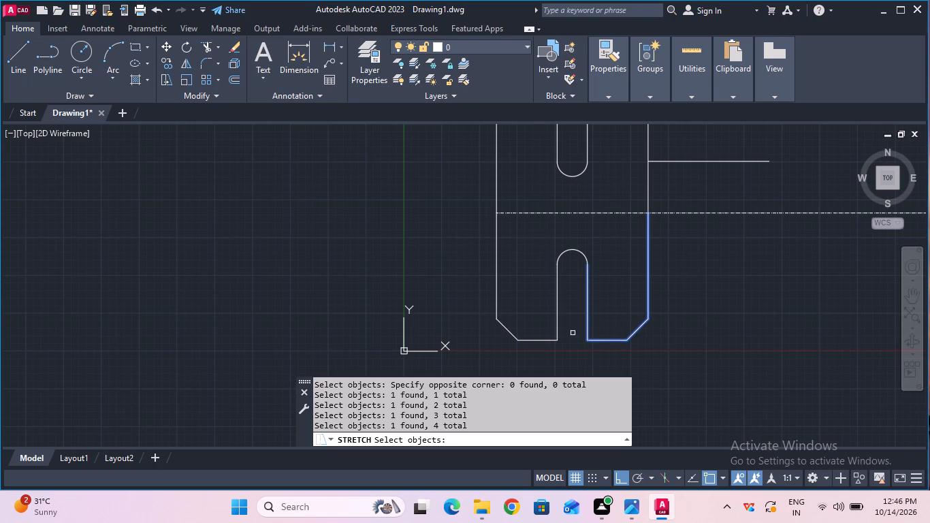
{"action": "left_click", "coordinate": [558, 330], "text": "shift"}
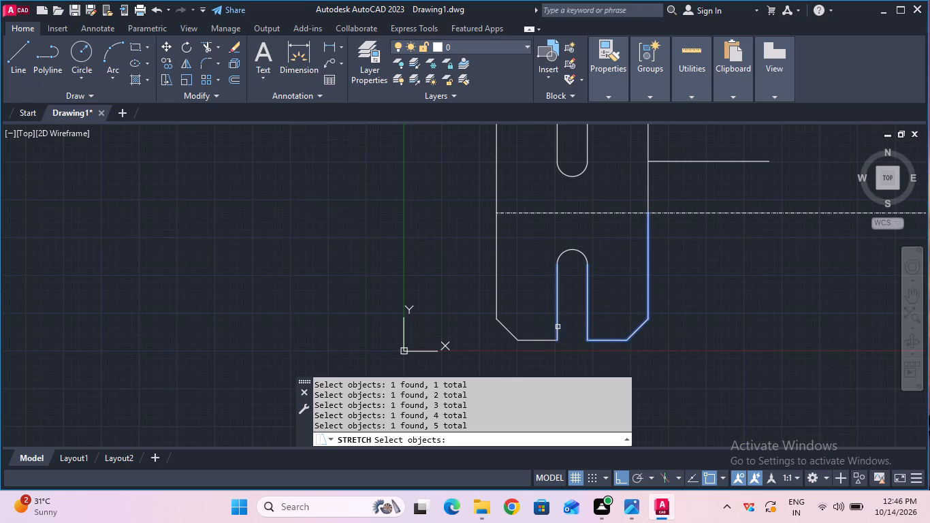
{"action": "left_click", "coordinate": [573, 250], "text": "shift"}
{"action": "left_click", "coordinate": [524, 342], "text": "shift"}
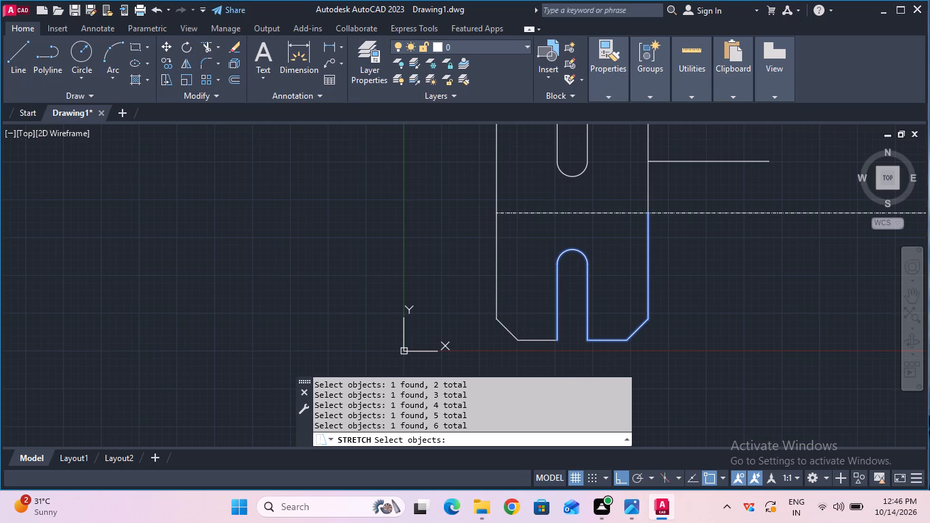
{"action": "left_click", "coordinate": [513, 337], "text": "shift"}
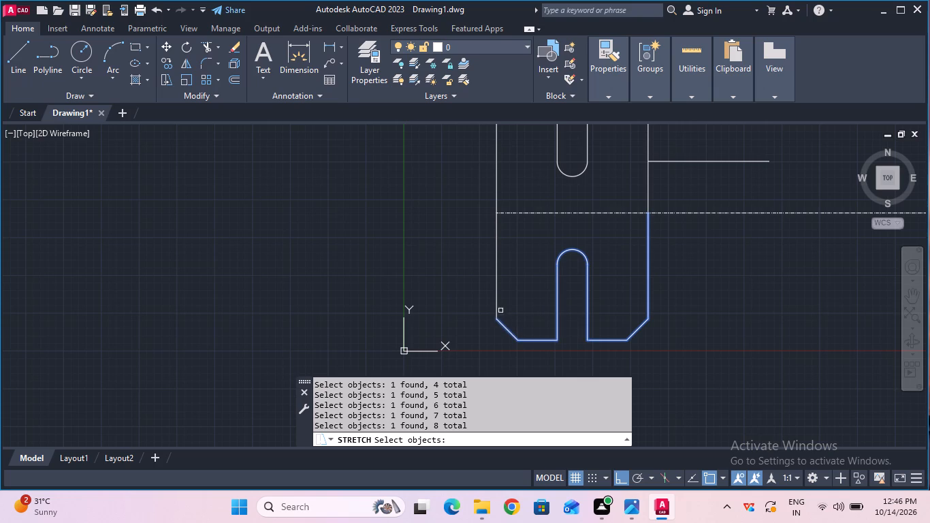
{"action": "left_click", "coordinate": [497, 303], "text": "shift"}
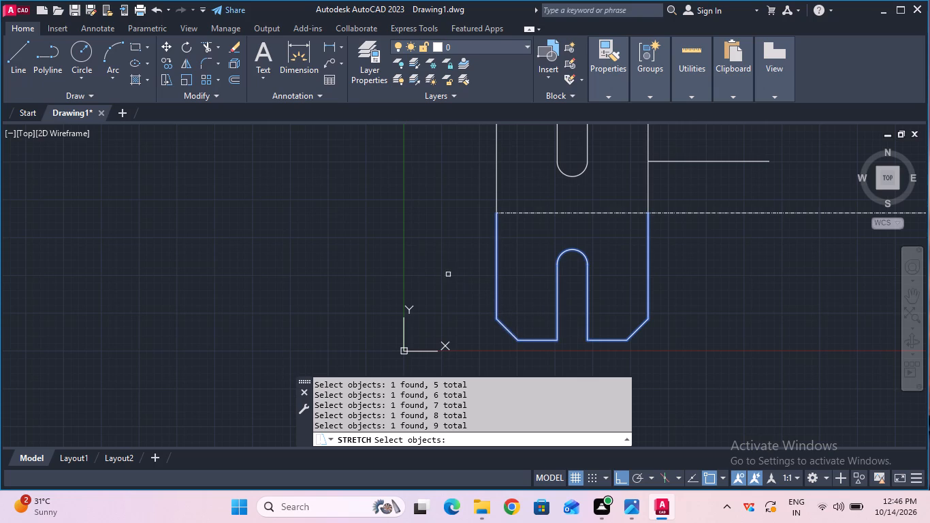
Stretch the slotted body's entire lower half, including its slot and chamfers, 1.5 mm straight down from the centre line.
{"action": "left_click", "coordinate": [167, 85]}
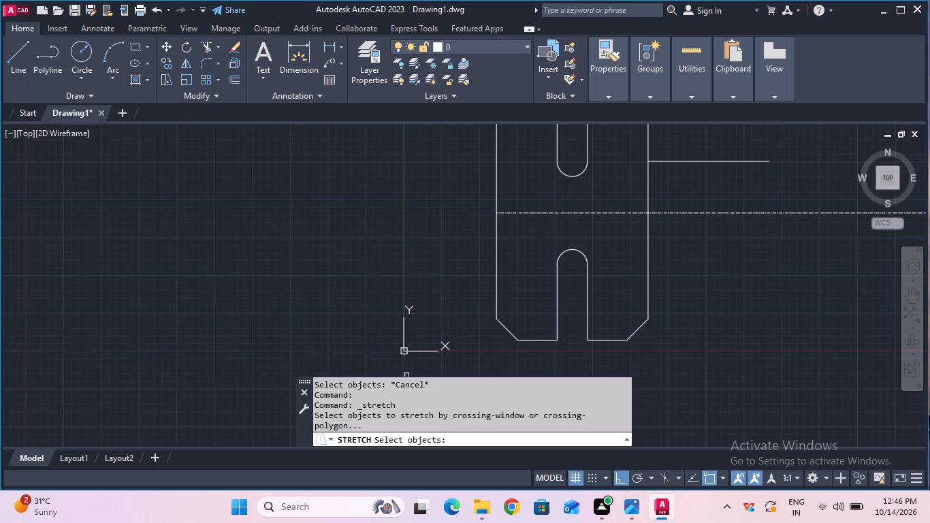
{"action": "left_click", "coordinate": [495, 297]}
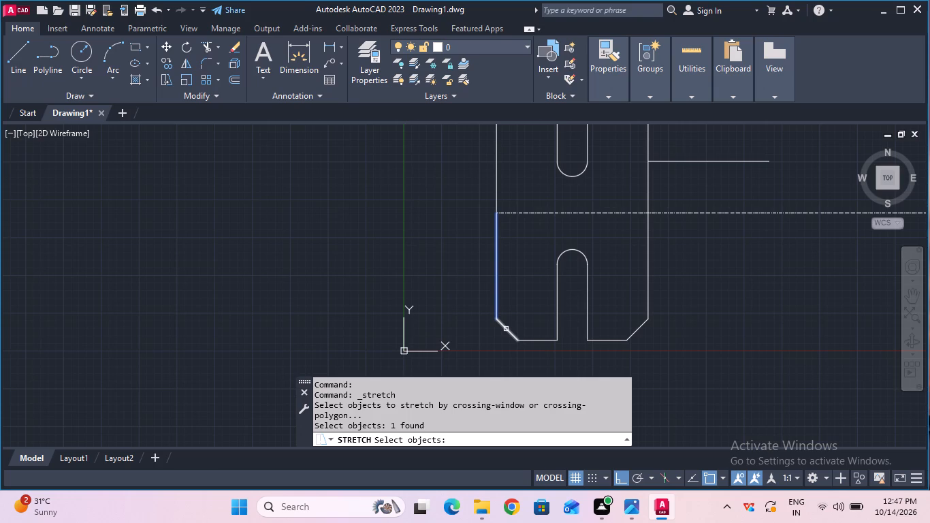
{"action": "left_click", "coordinate": [506, 329], "text": "shift"}
{"action": "left_click", "coordinate": [527, 340], "text": "shift"}
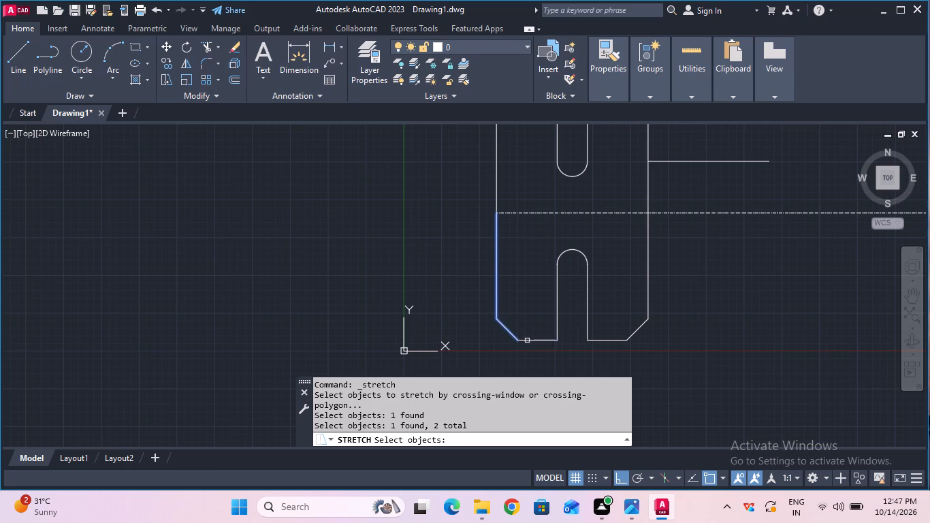
{"action": "left_click", "coordinate": [556, 332], "text": "shift"}
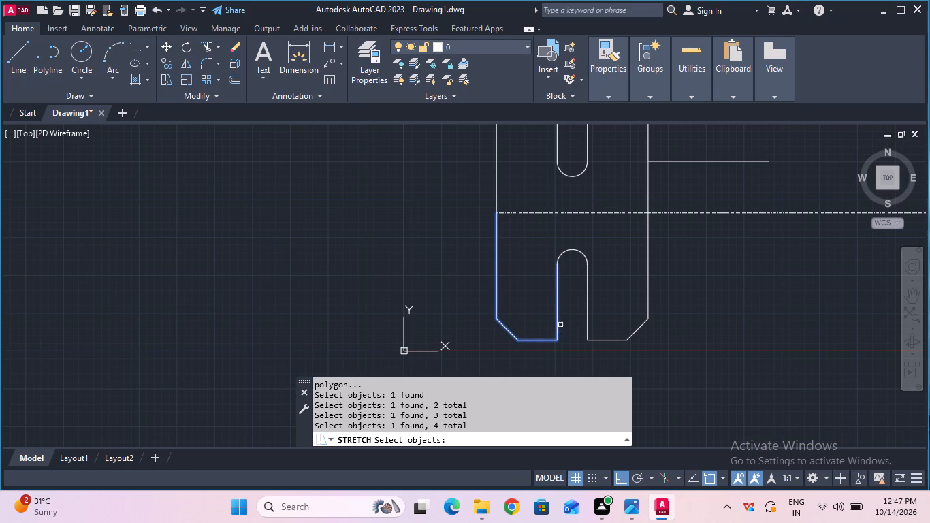
{"action": "left_click", "coordinate": [587, 261], "text": "shift"}
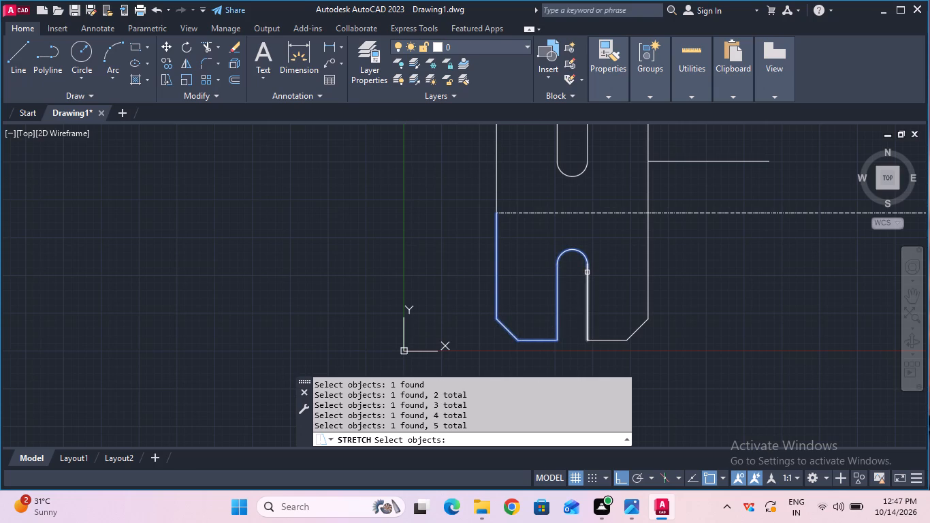
{"action": "left_click", "coordinate": [587, 273], "text": "shift"}
{"action": "left_click", "coordinate": [604, 340], "text": "shift"}
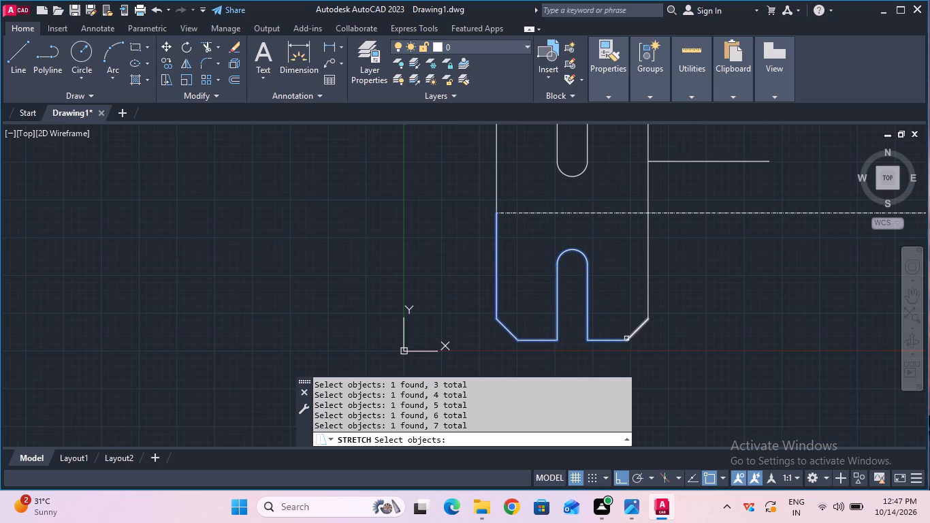
{"action": "left_click", "coordinate": [632, 337], "text": "shift"}
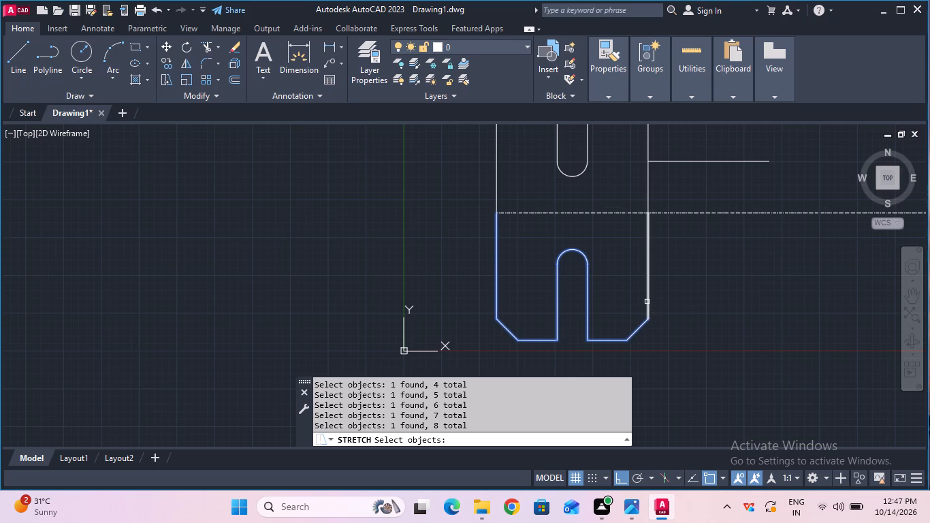
{"action": "left_click", "coordinate": [647, 302], "text": "shift"}
{"action": "key", "text": "Return"}
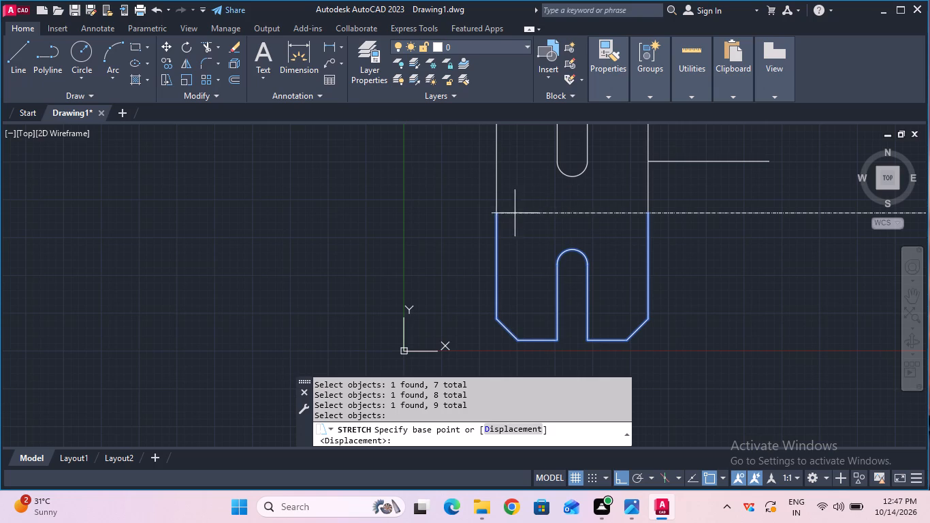
{"action": "left_click", "coordinate": [496, 215]}
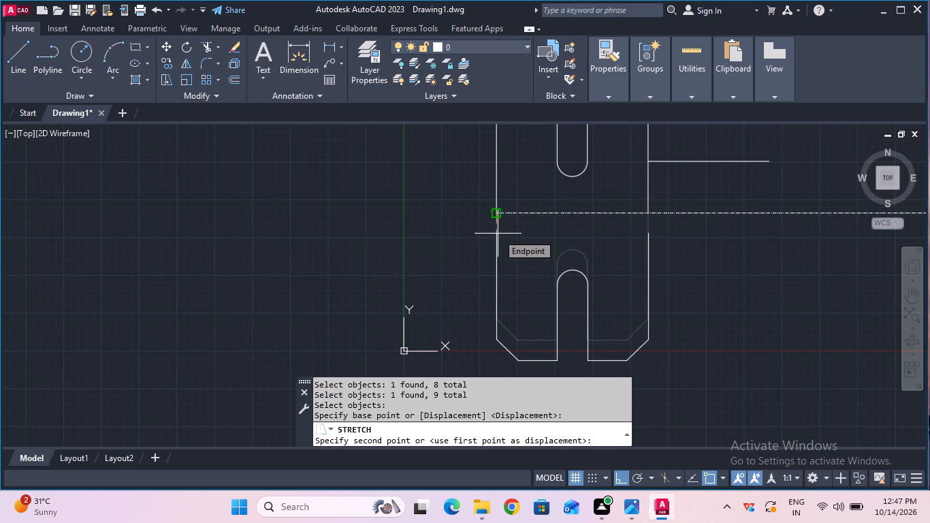
{"action": "type", "text": "1."}
{"action": "key", "text": "5"}
{"action": "key", "text": "Return"}
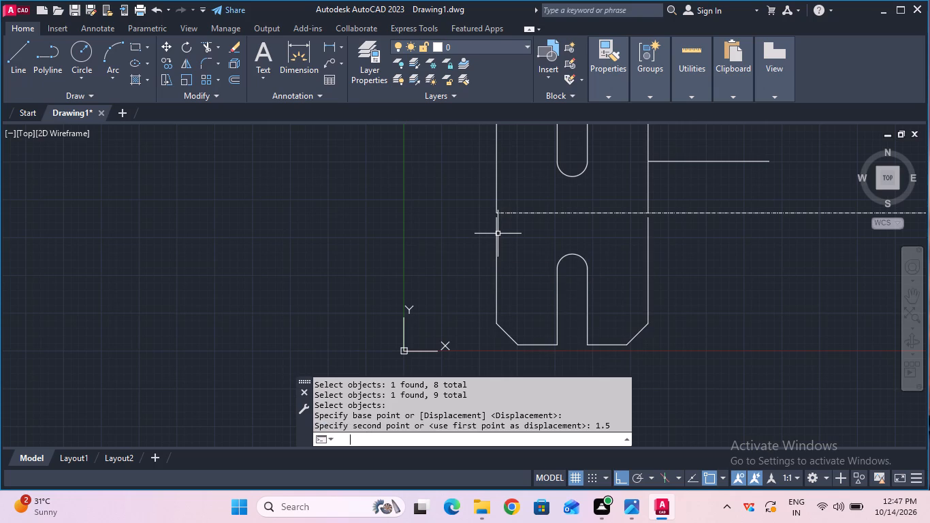
Extend both outer vertical sides of the slotted body's lower half up to the centre line.
{"action": "scroll", "coordinate": [504, 250], "scroll_direction": "up", "scroll_amount": 1}
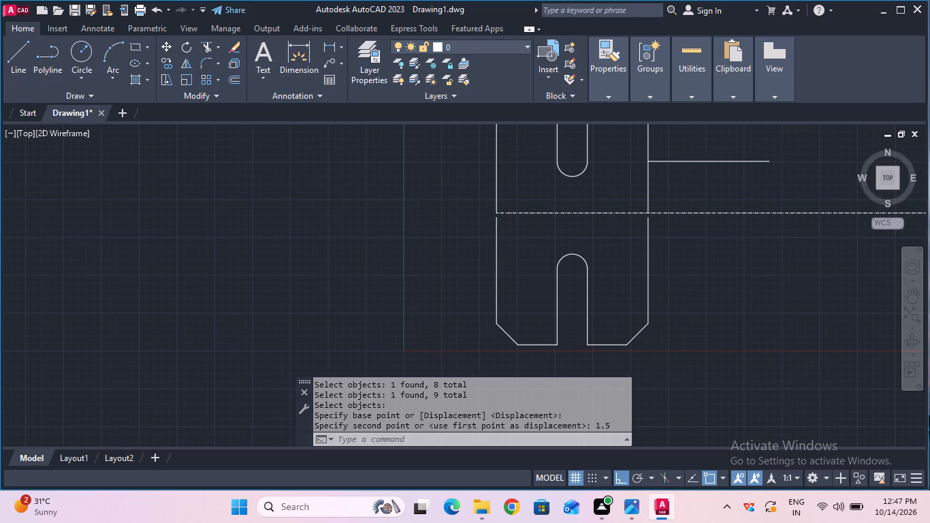
{"action": "left_click", "coordinate": [218, 50]}
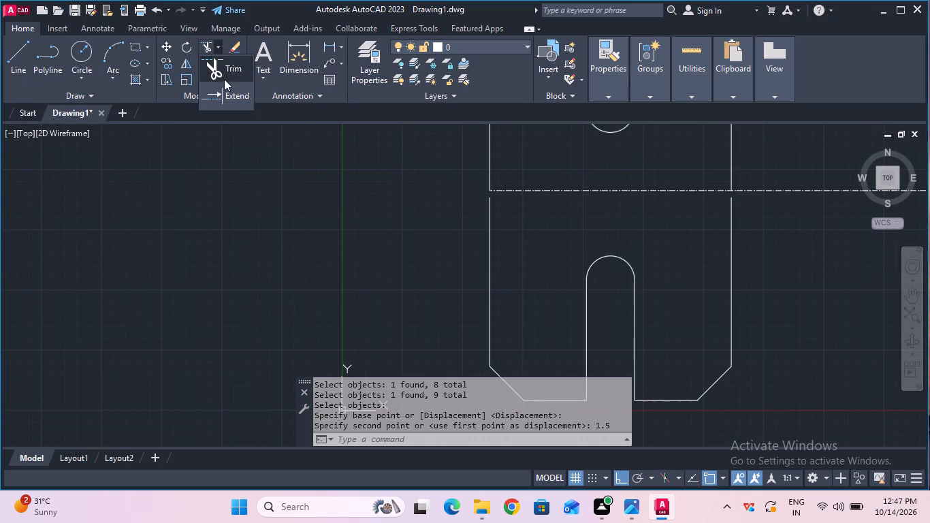
{"action": "left_click", "coordinate": [161, 154]}
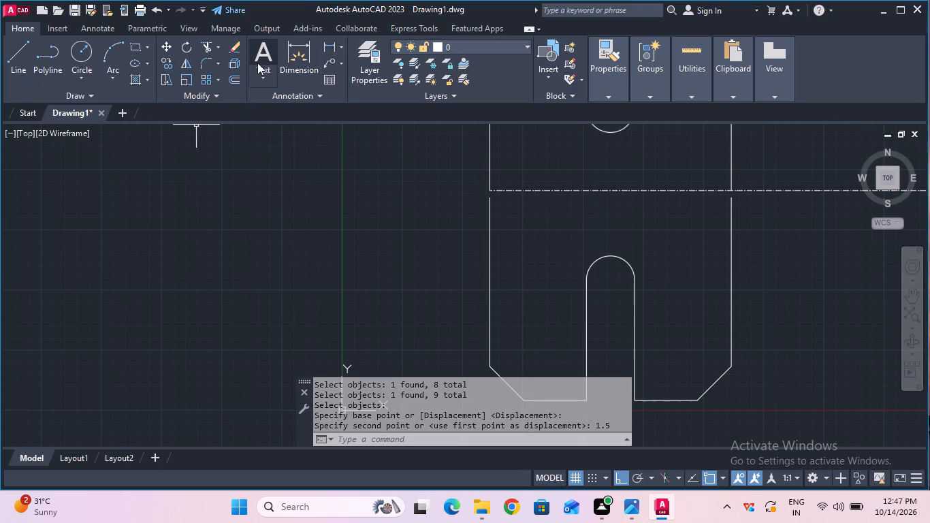
{"action": "left_click", "coordinate": [217, 45]}
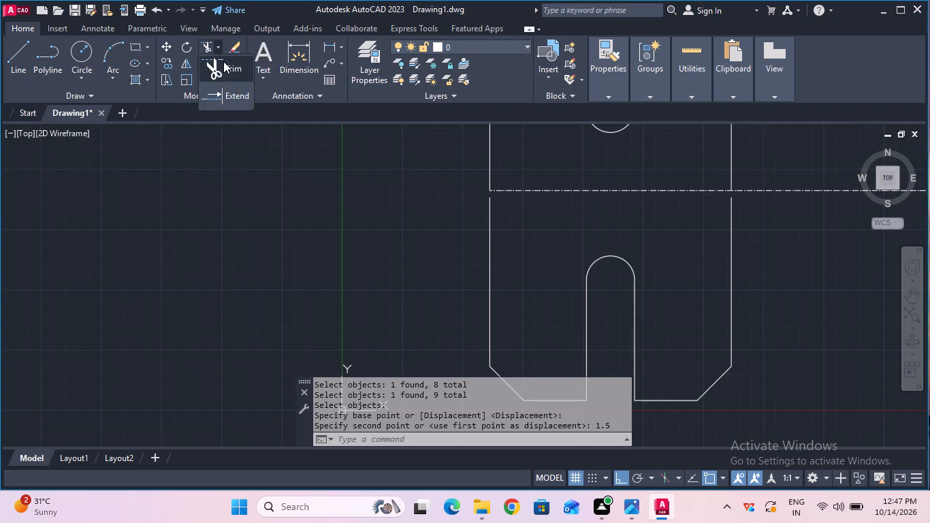
{"action": "left_click", "coordinate": [226, 89]}
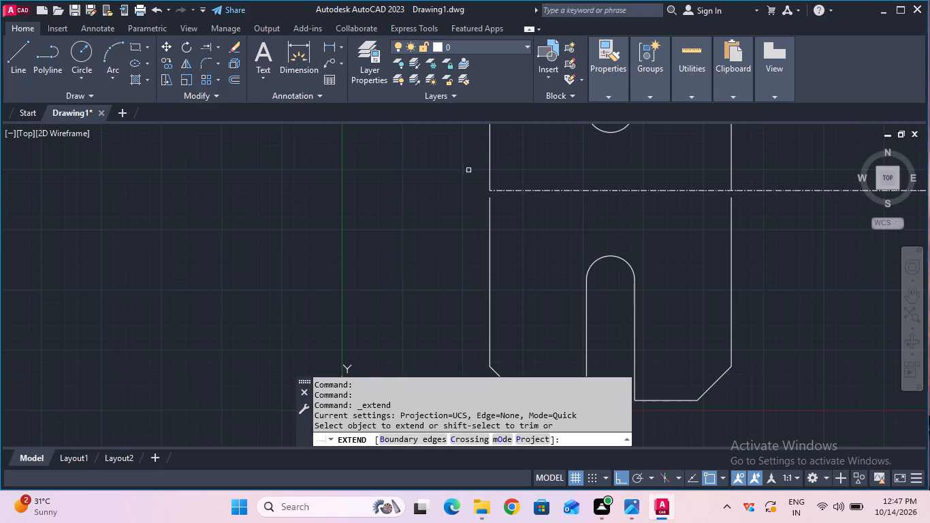
{"action": "left_click", "coordinate": [488, 204]}
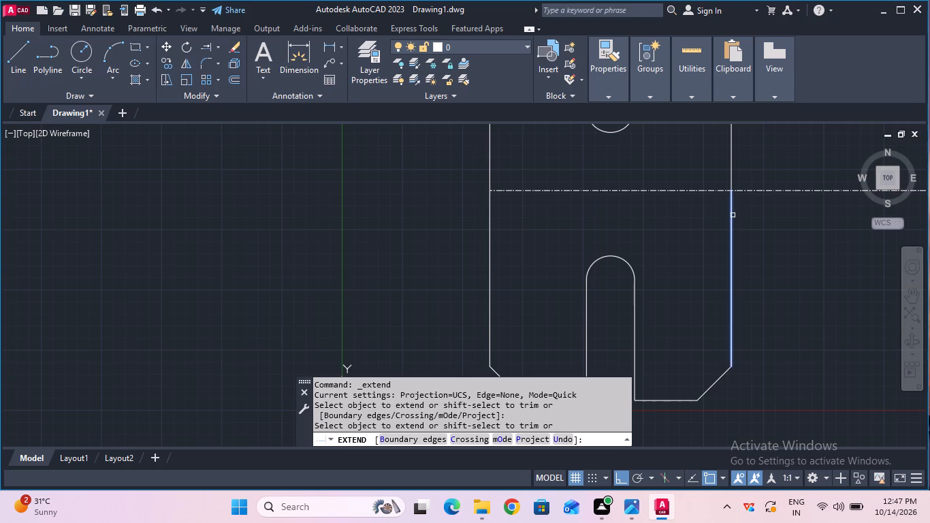
{"action": "left_click", "coordinate": [733, 215]}
{"action": "key", "text": "Escape"}
Check the vertical distance from the slotted body's lower area to the centre line using a temporary linear dimension.
{"action": "scroll", "coordinate": [711, 241], "scroll_direction": "down", "scroll_amount": 1}
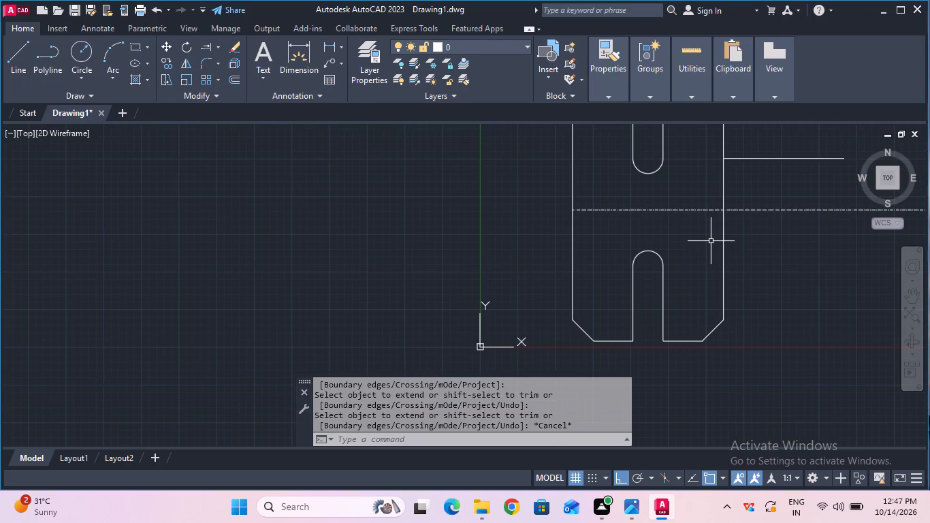
{"action": "scroll", "coordinate": [709, 244], "scroll_direction": "down", "scroll_amount": 1}
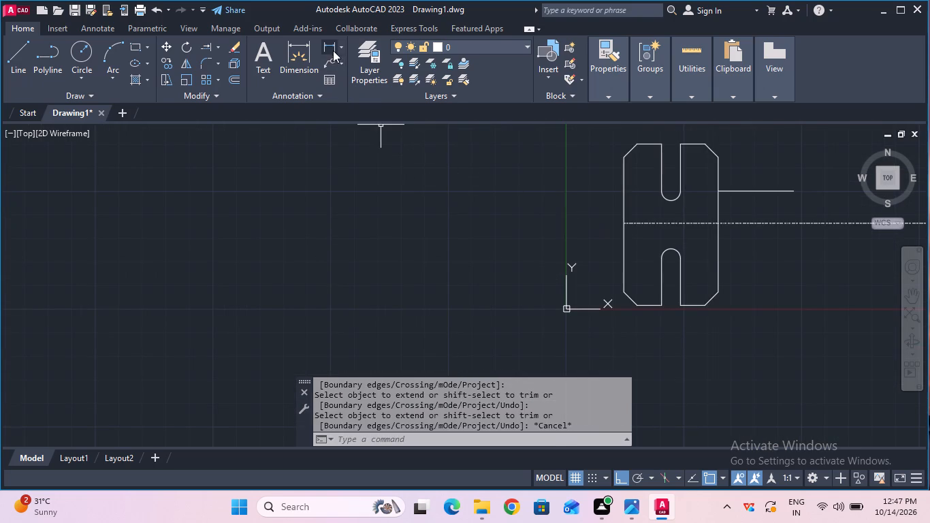
{"action": "left_click", "coordinate": [333, 49]}
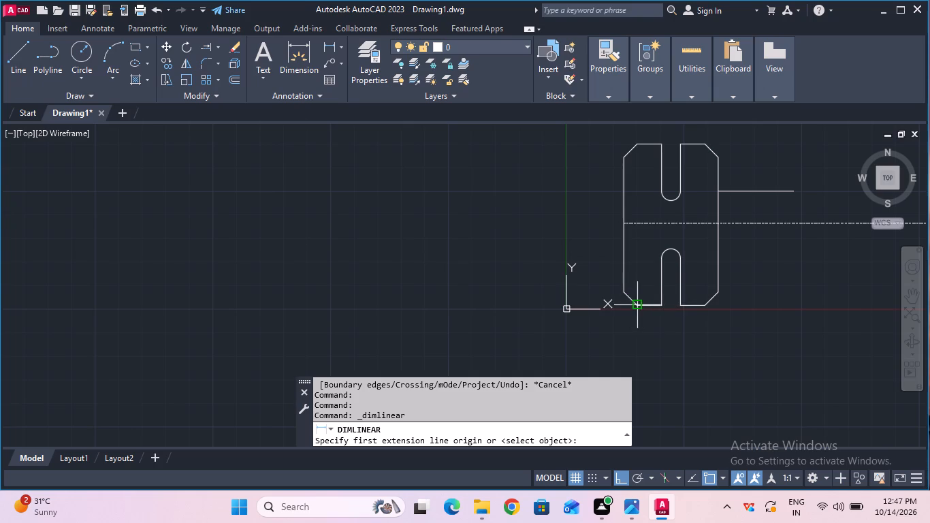
{"action": "left_click", "coordinate": [642, 288]}
{"action": "left_click", "coordinate": [637, 222]}
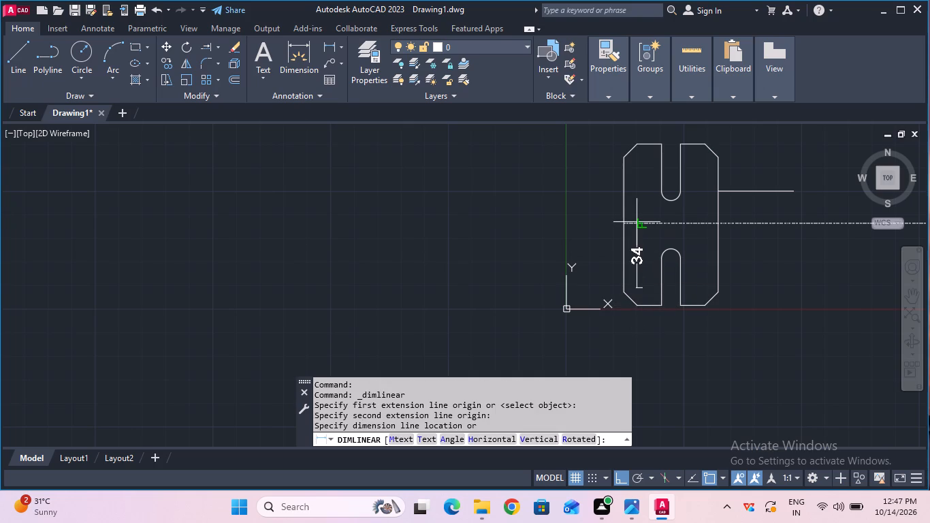
{"action": "key", "text": "Escape"}
Check the vertical distance from the lower slot's bottom-left corner to the centre line using a temporary linear dimension.
{"action": "scroll", "coordinate": [637, 227], "scroll_direction": "up", "scroll_amount": 1}
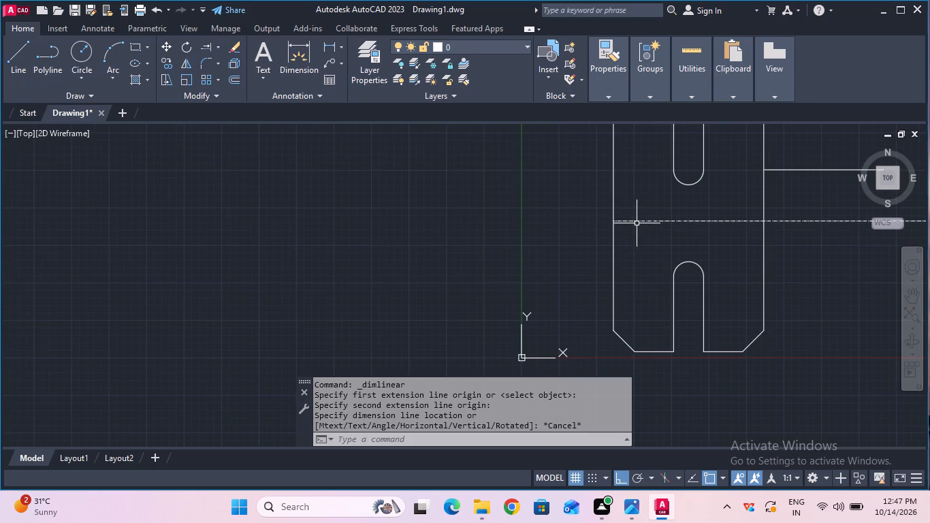
{"action": "left_click", "coordinate": [331, 48]}
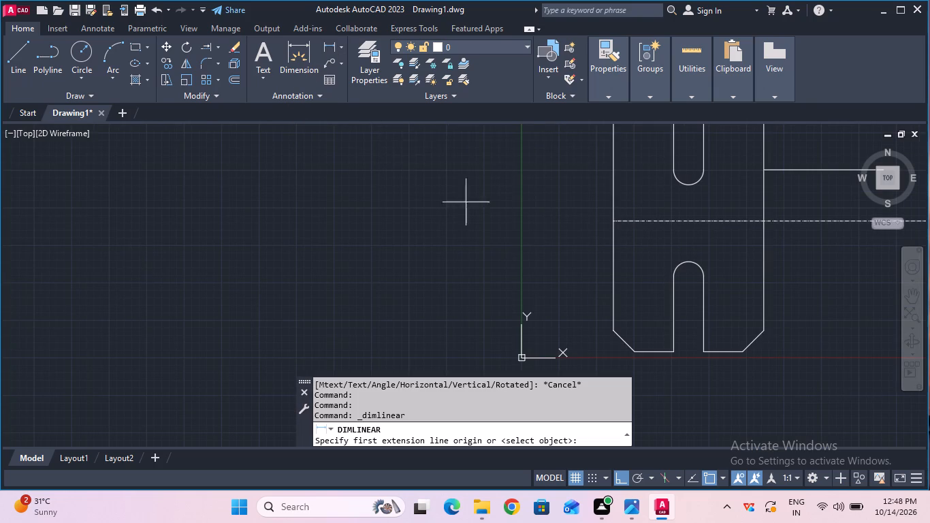
{"action": "left_click", "coordinate": [674, 349]}
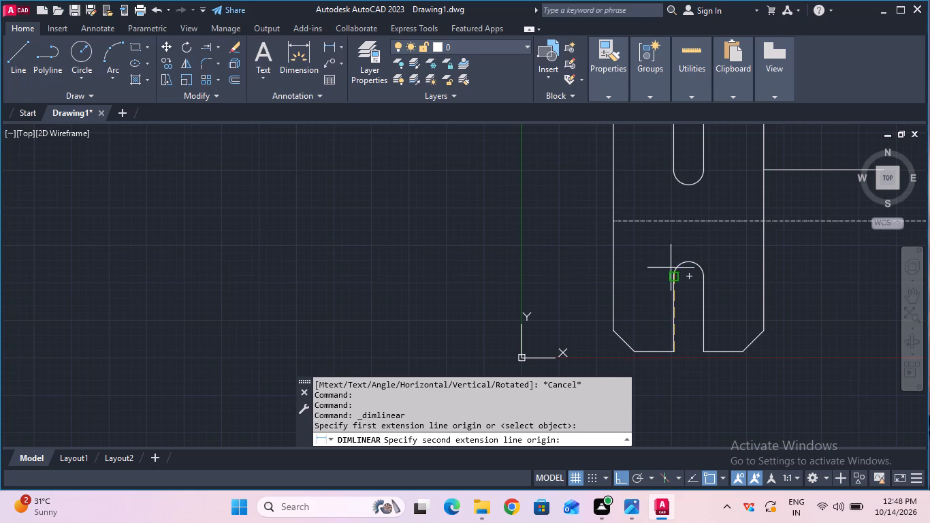
{"action": "left_click", "coordinate": [671, 221]}
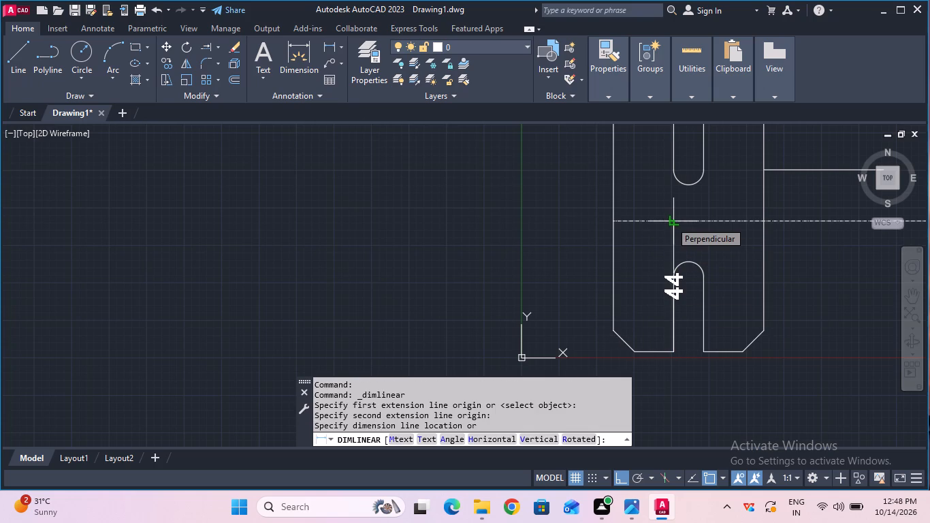
{"action": "key", "text": "Escape"}
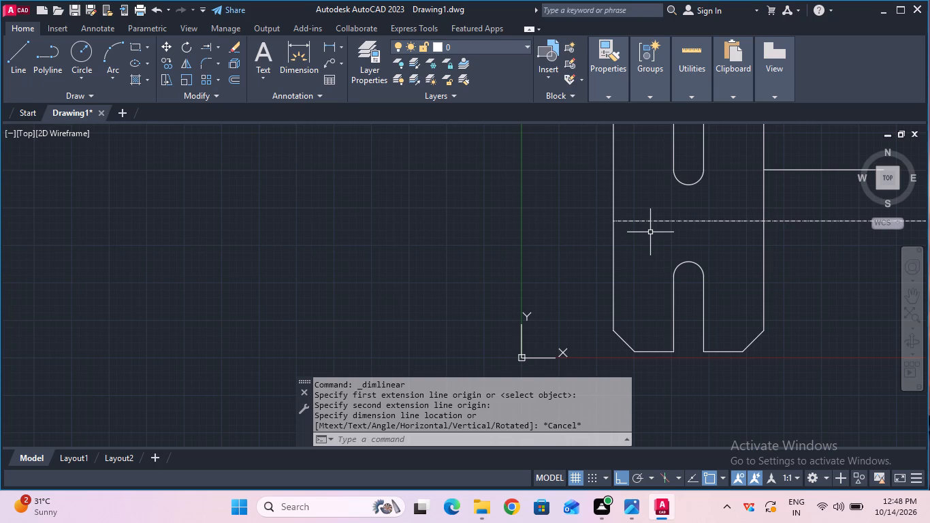
Stretch the slotted body's entire lower half, including its slot and chamfers, 0.5 mm straight down from the centre line.
{"action": "left_click", "coordinate": [614, 234]}
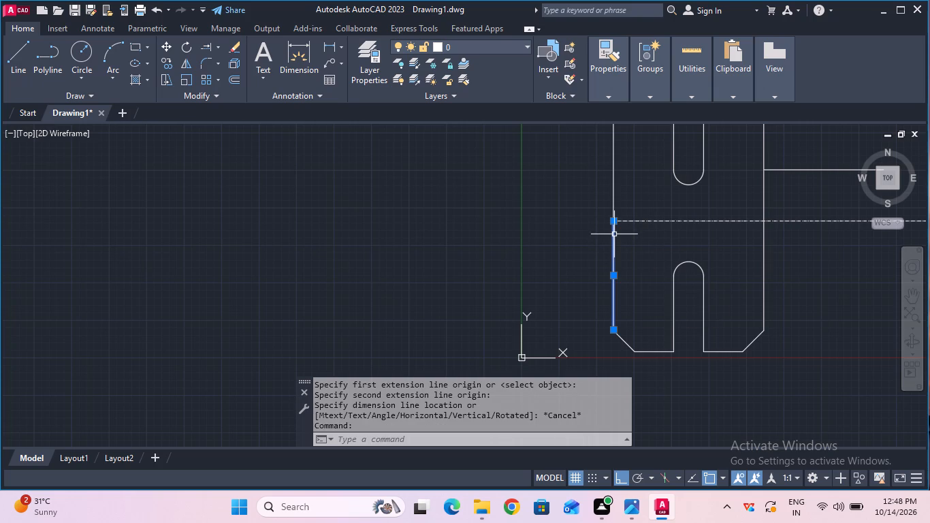
{"action": "left_click", "coordinate": [628, 343], "text": "shift"}
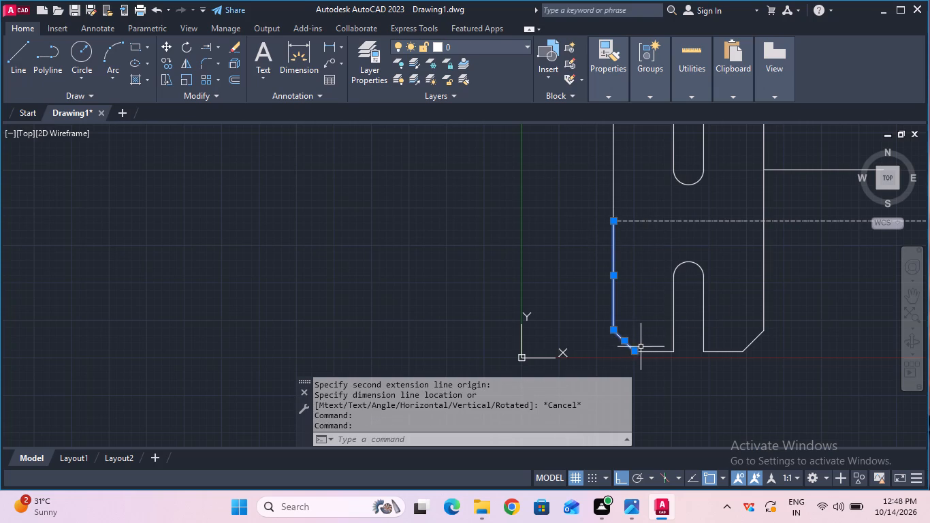
{"action": "left_click", "coordinate": [651, 351], "text": "shift"}
{"action": "left_click", "coordinate": [674, 333], "text": "shift"}
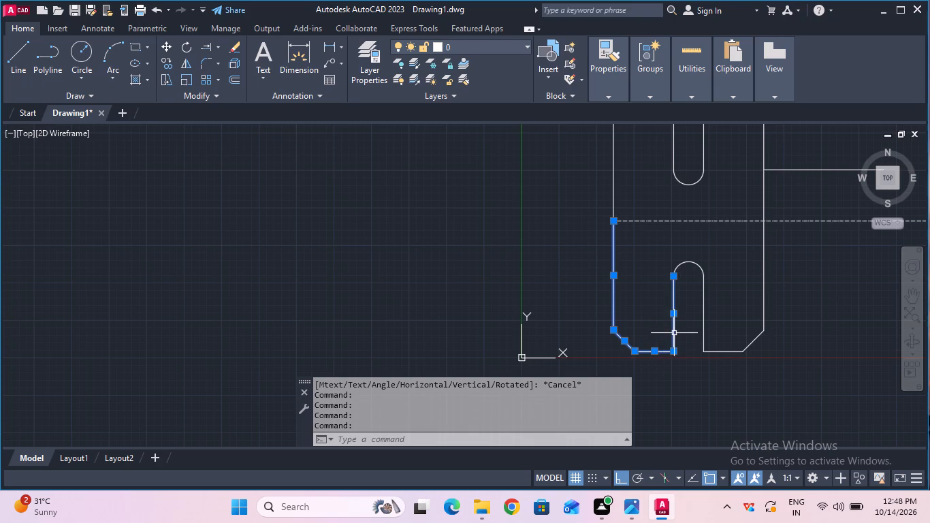
{"action": "left_click", "coordinate": [691, 261], "text": "shift"}
{"action": "left_click", "coordinate": [705, 296], "text": "shift"}
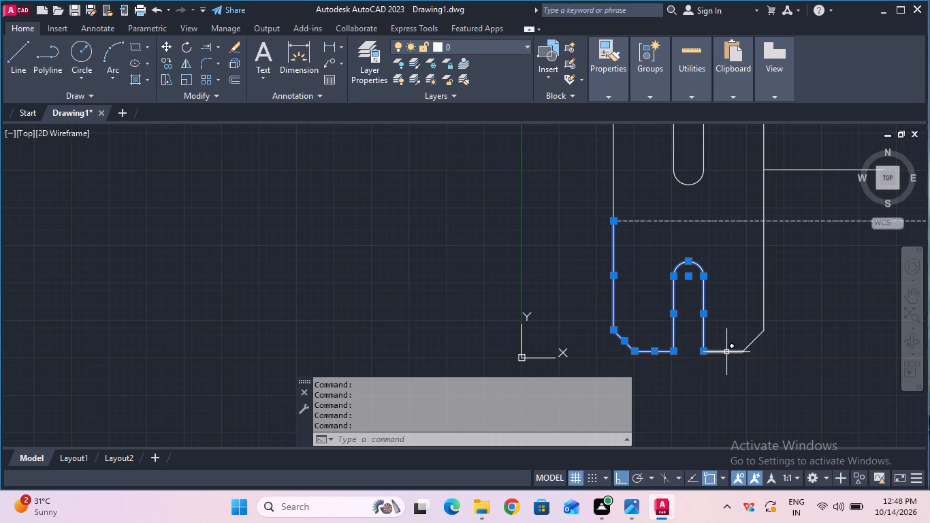
{"action": "left_click", "coordinate": [726, 353], "text": "shift"}
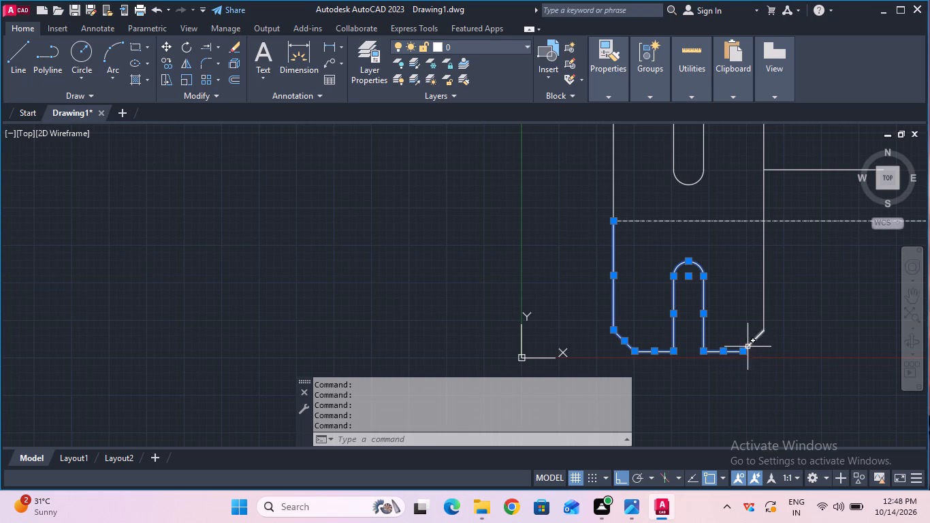
{"action": "left_click", "coordinate": [752, 343], "text": "shift"}
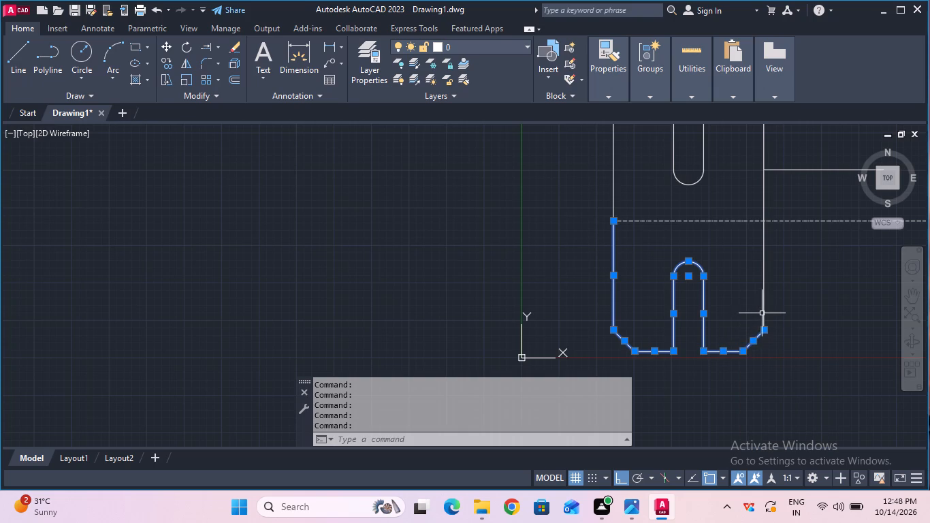
{"action": "left_click", "coordinate": [764, 312], "text": "shift"}
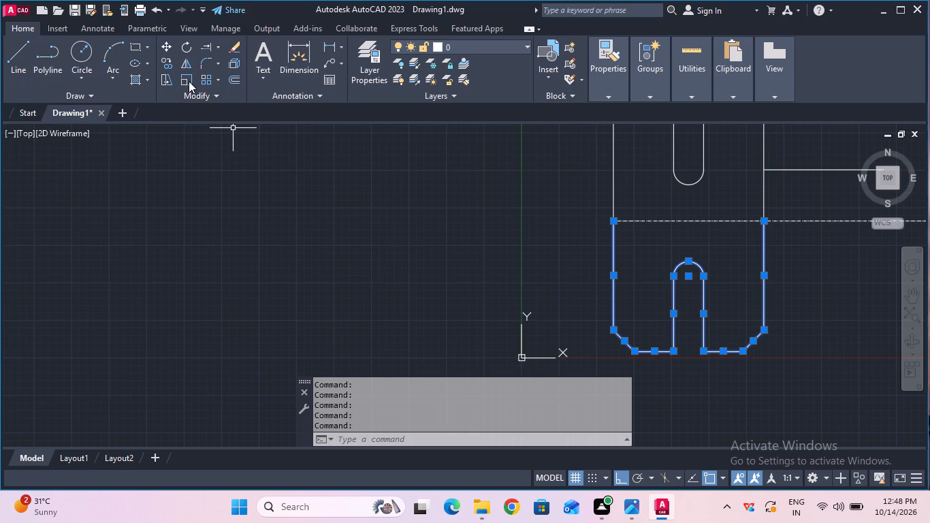
{"action": "left_click", "coordinate": [163, 80]}
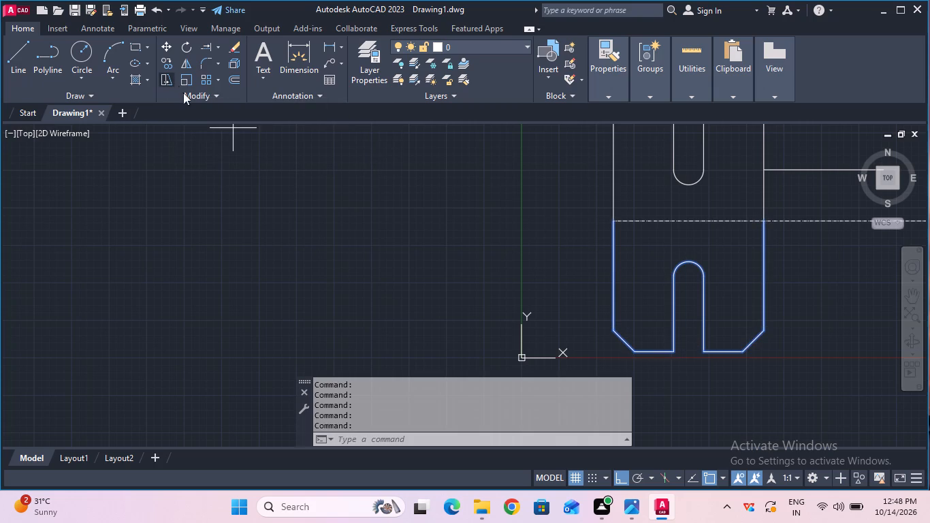
{"action": "left_click", "coordinate": [615, 222]}
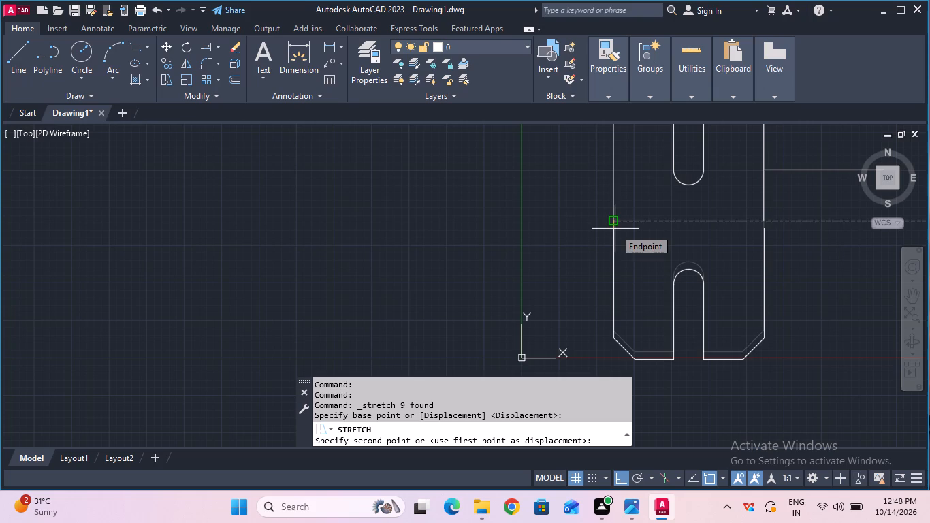
{"action": "key", "text": "0"}
{"action": "key", "text": "period"}
{"action": "key", "text": "5"}
{"action": "key", "text": "Return"}
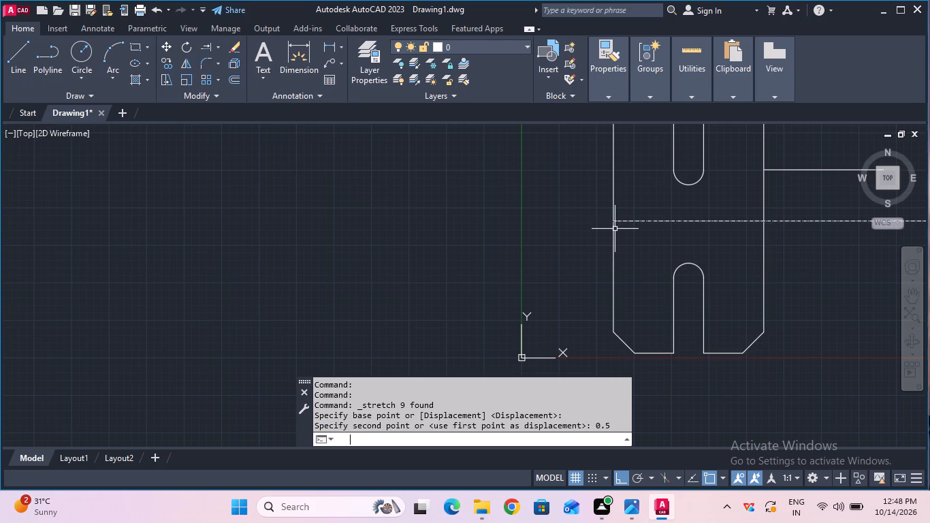
Extend both outer vertical sides of the slotted body's lower half up to the centre line.
{"action": "scroll", "coordinate": [611, 230], "scroll_direction": "up", "scroll_amount": 1}
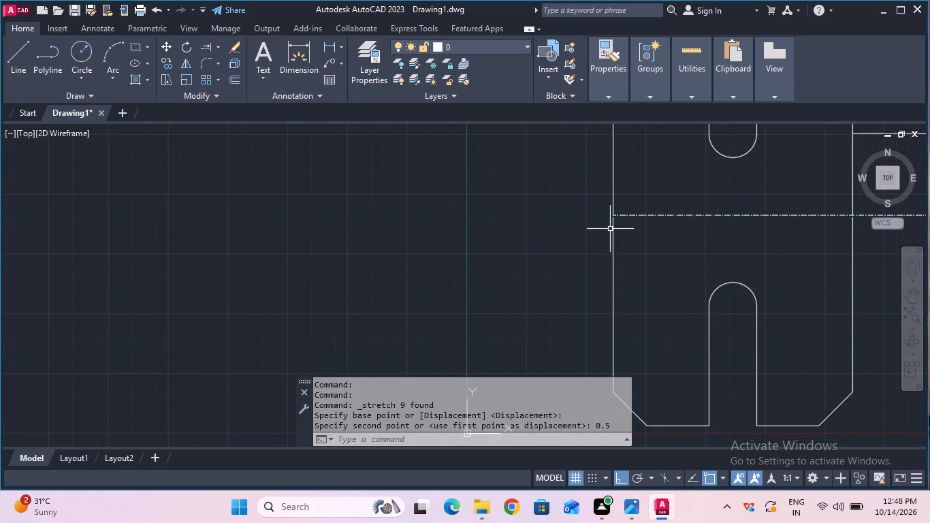
{"action": "scroll", "coordinate": [610, 229], "scroll_direction": "up", "scroll_amount": 1}
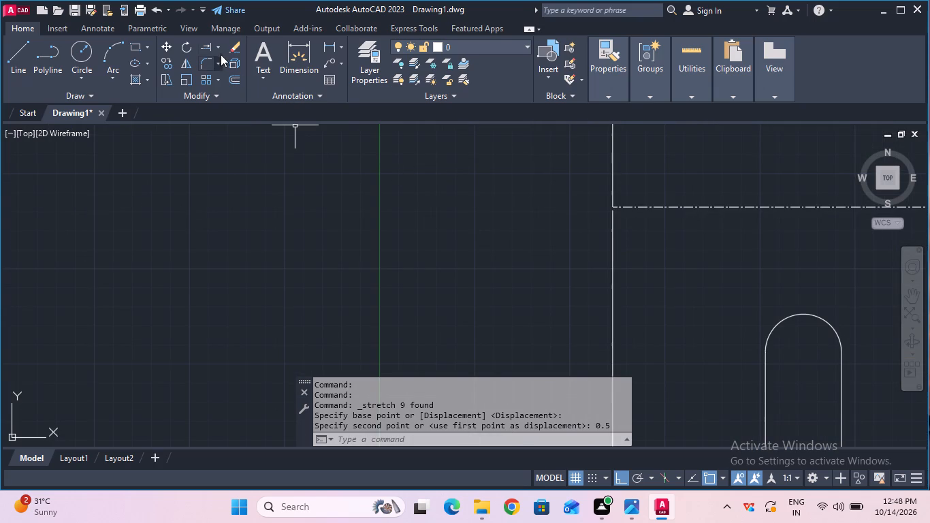
{"action": "left_click", "coordinate": [202, 47]}
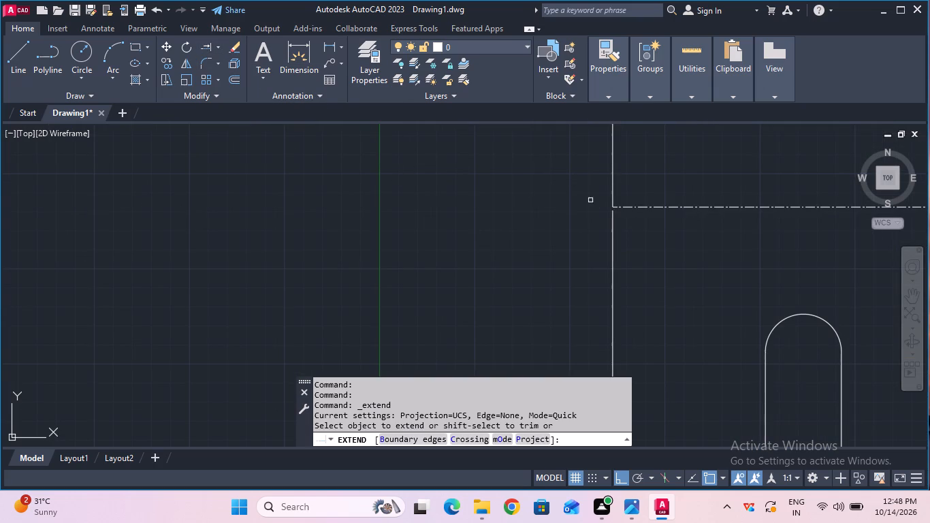
{"action": "left_click", "coordinate": [613, 217]}
{"action": "scroll", "coordinate": [682, 234], "scroll_direction": "down", "scroll_amount": 1}
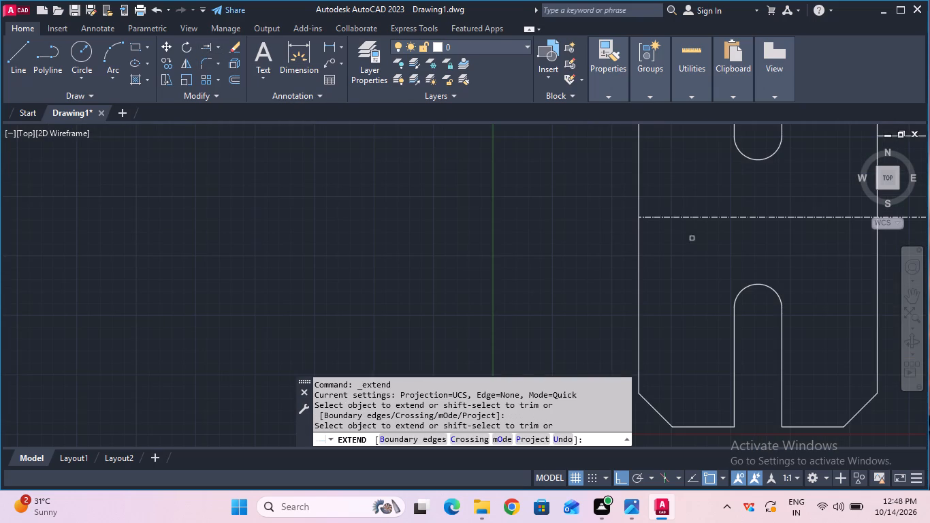
{"action": "left_click", "coordinate": [877, 252]}
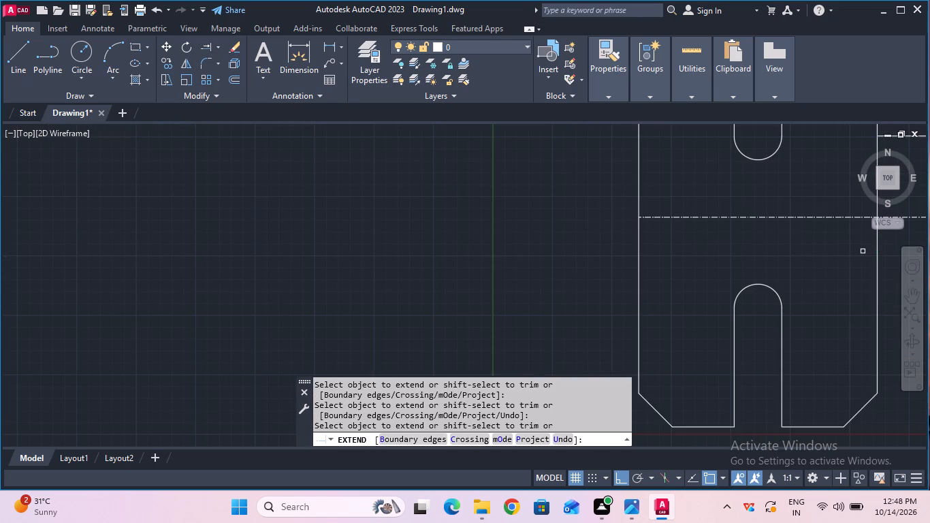
{"action": "middle_click_drag", "start_coordinate": [861, 251], "coordinate": [776, 259]}
{"action": "key", "text": "Escape"}
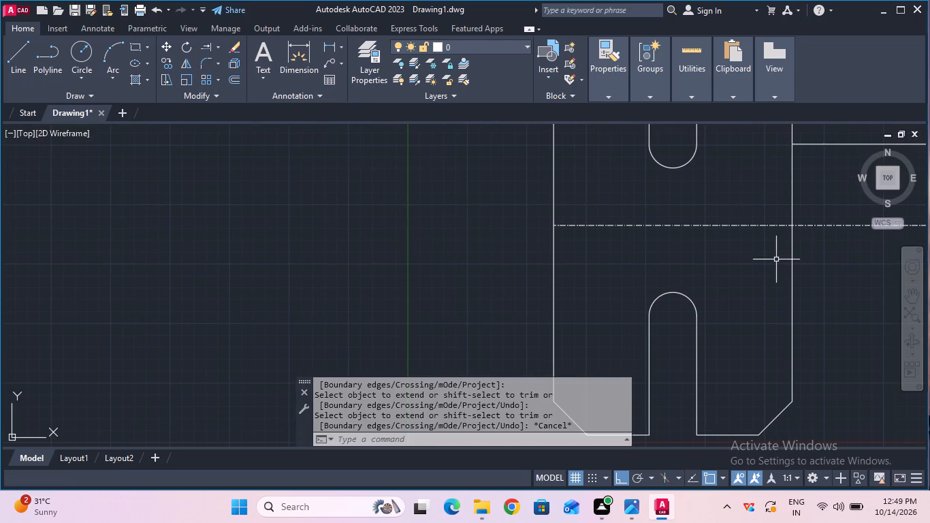
Recheck the vertical distance from the lower slot's bottom-left corner to the centre line with a temporary linear dimension.
{"action": "scroll", "coordinate": [776, 259], "scroll_direction": "down", "scroll_amount": 1}
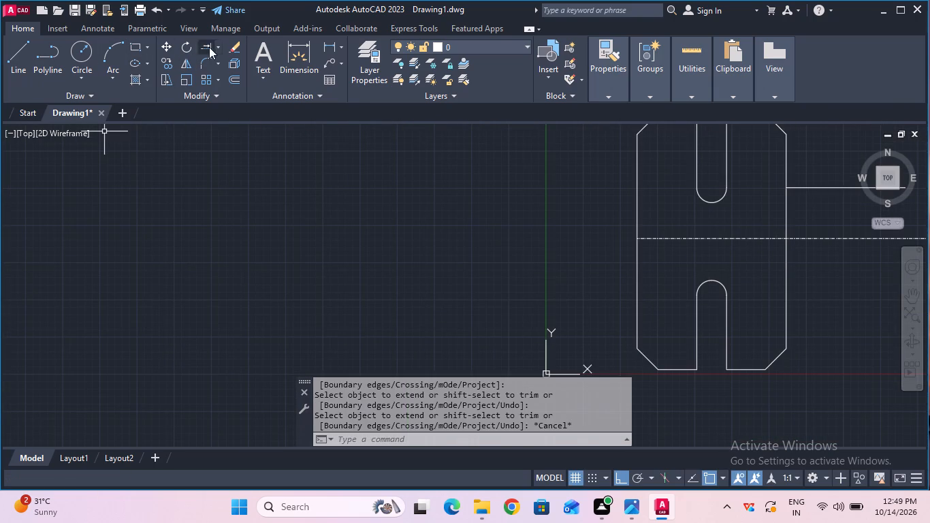
{"action": "left_click", "coordinate": [330, 47]}
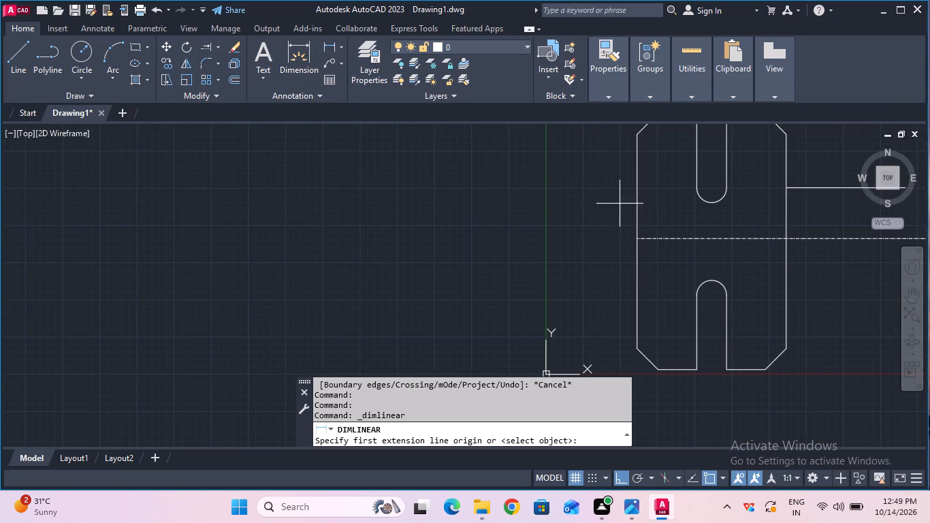
{"action": "scroll", "coordinate": [677, 232], "scroll_direction": "down", "scroll_amount": 1}
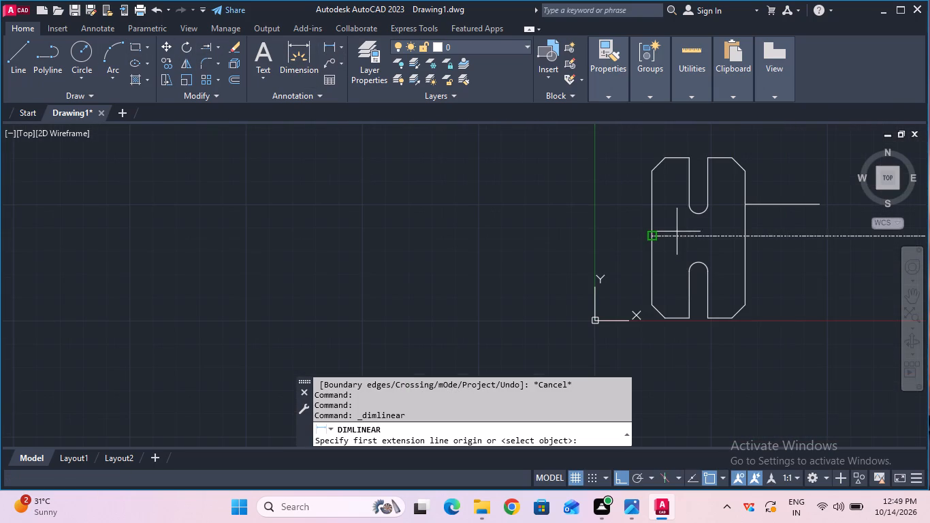
{"action": "scroll", "coordinate": [677, 232], "scroll_direction": "up", "scroll_amount": 1}
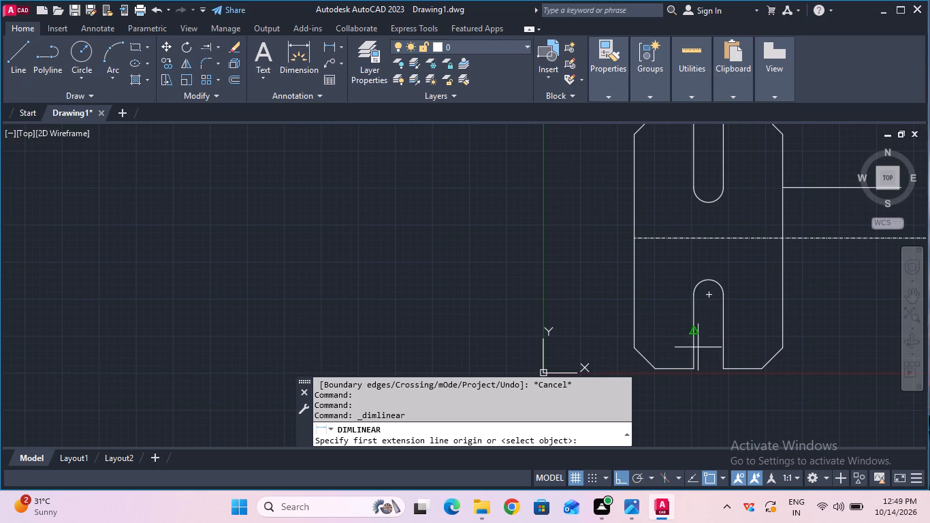
{"action": "left_click", "coordinate": [694, 369]}
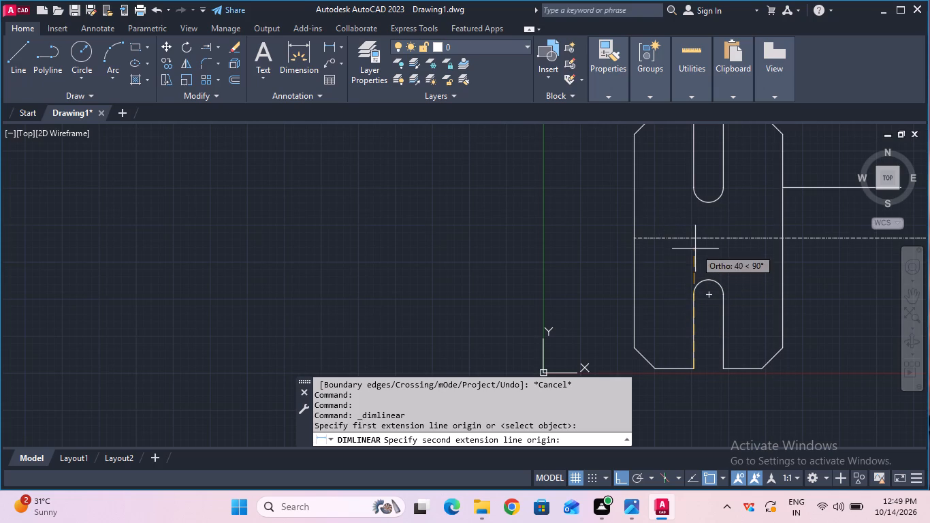
{"action": "left_click", "coordinate": [694, 240]}
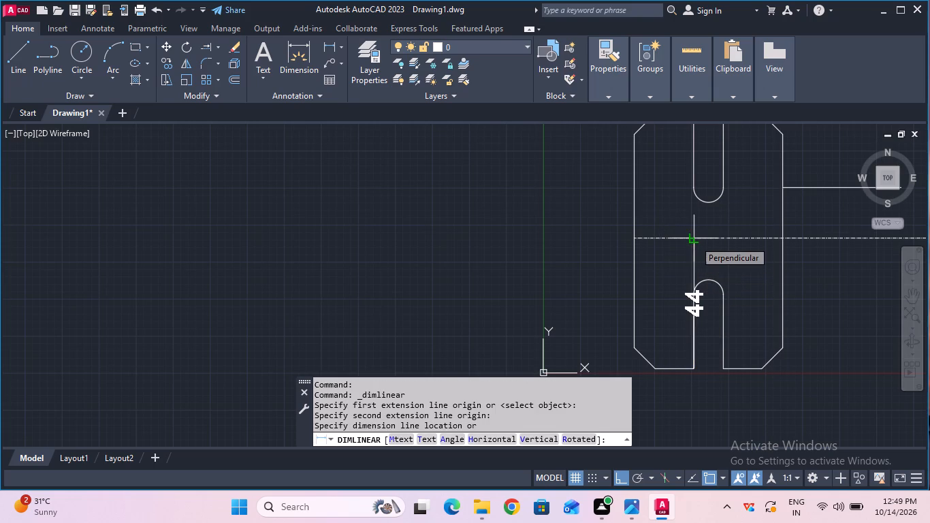
{"action": "key", "text": "Escape"}
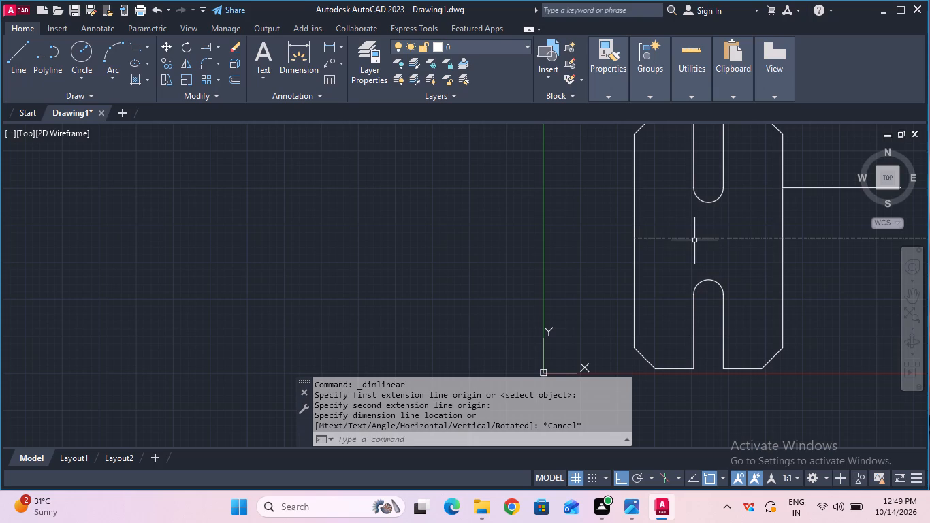
Stretch the slotted body's entire lower half, including its slot, bottom edges, chamfers and outer sides, 1 mm straight down from the centre line.
{"action": "scroll", "coordinate": [694, 240], "scroll_direction": "up", "scroll_amount": 1}
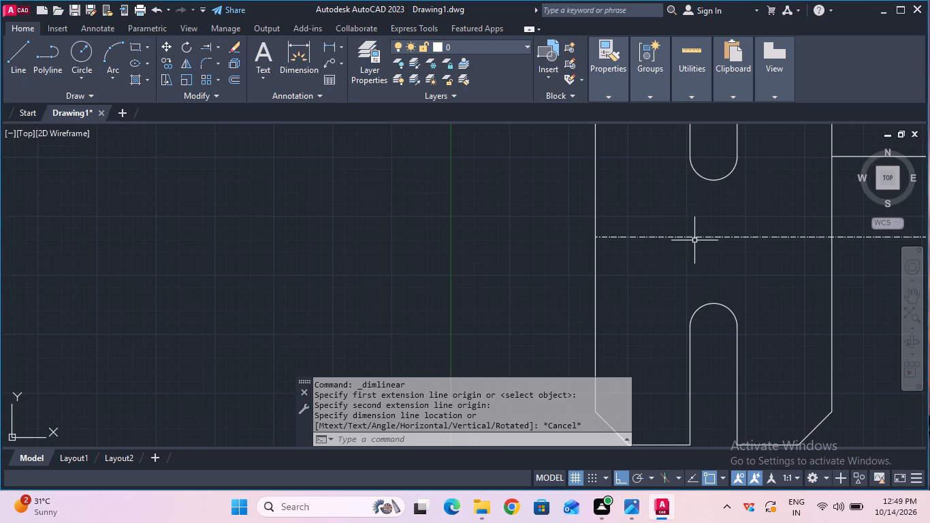
{"action": "scroll", "coordinate": [694, 240], "scroll_direction": "down", "scroll_amount": 1}
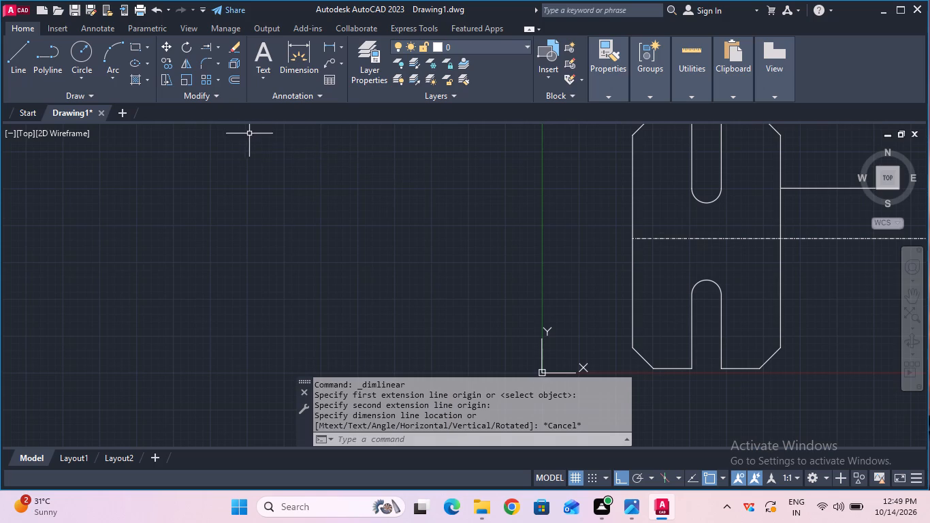
{"action": "left_click", "coordinate": [169, 82]}
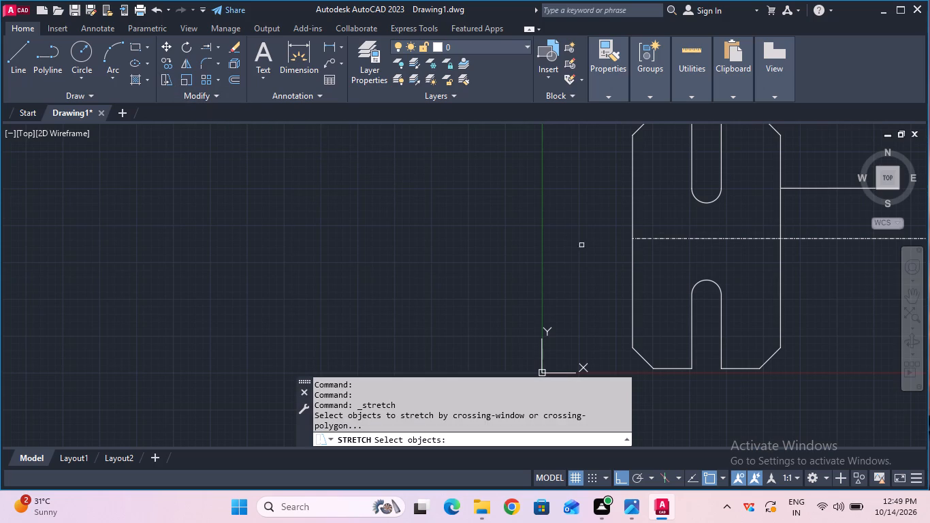
{"action": "left_click", "coordinate": [632, 271]}
{"action": "left_click", "coordinate": [645, 359], "text": "shift"}
{"action": "left_click", "coordinate": [663, 371], "text": "shift"}
{"action": "left_click", "coordinate": [669, 368], "text": "shift"}
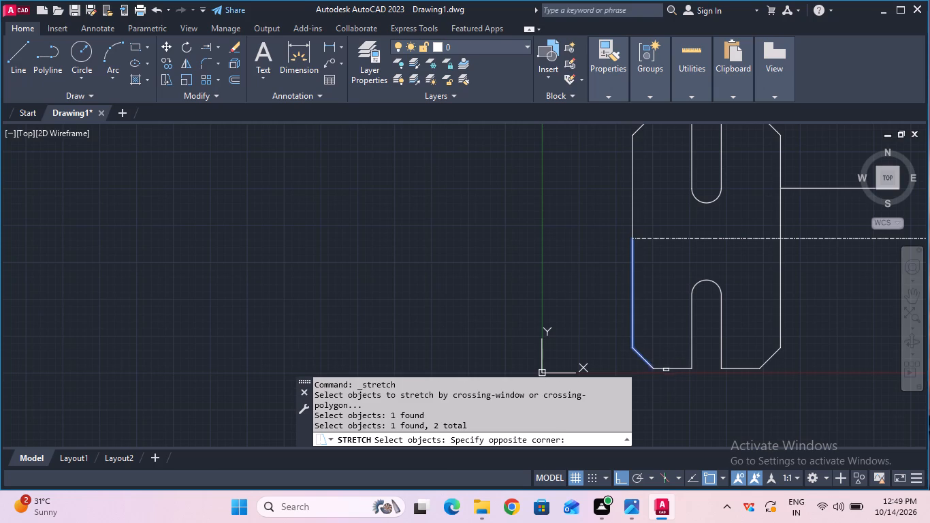
{"action": "left_click", "coordinate": [669, 368], "text": "shift"}
{"action": "left_click", "coordinate": [650, 366], "text": "shift"}
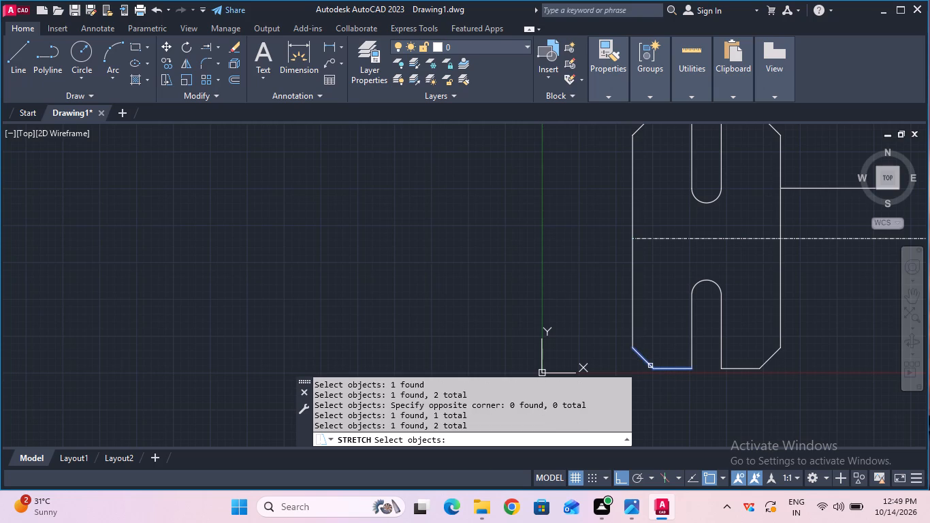
{"action": "left_click", "coordinate": [634, 336], "text": "shift"}
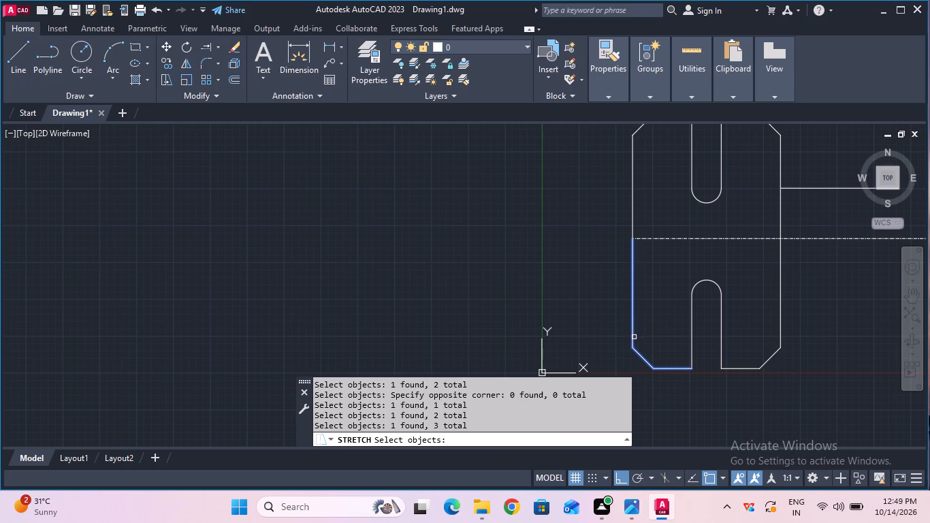
{"action": "left_click", "coordinate": [690, 334], "text": "shift"}
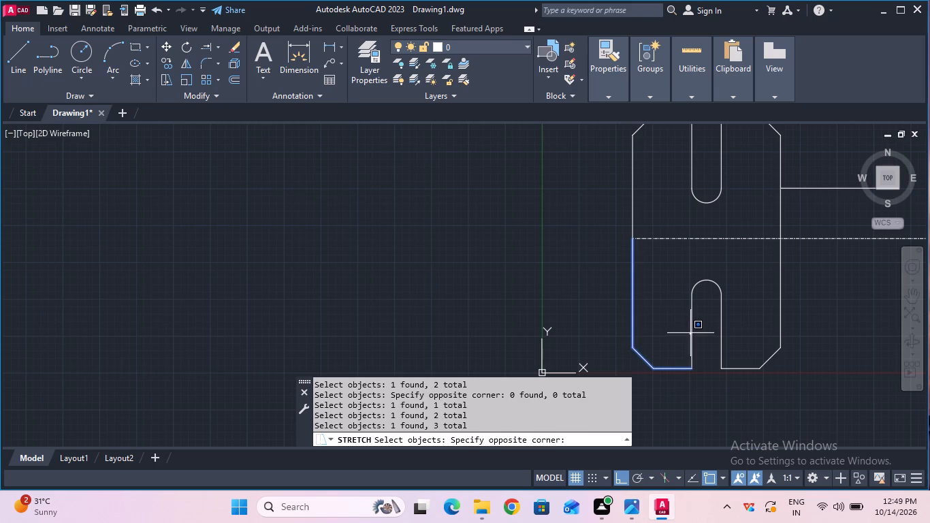
{"action": "left_click", "coordinate": [689, 333], "text": "shift"}
{"action": "left_click", "coordinate": [692, 333], "text": "shift"}
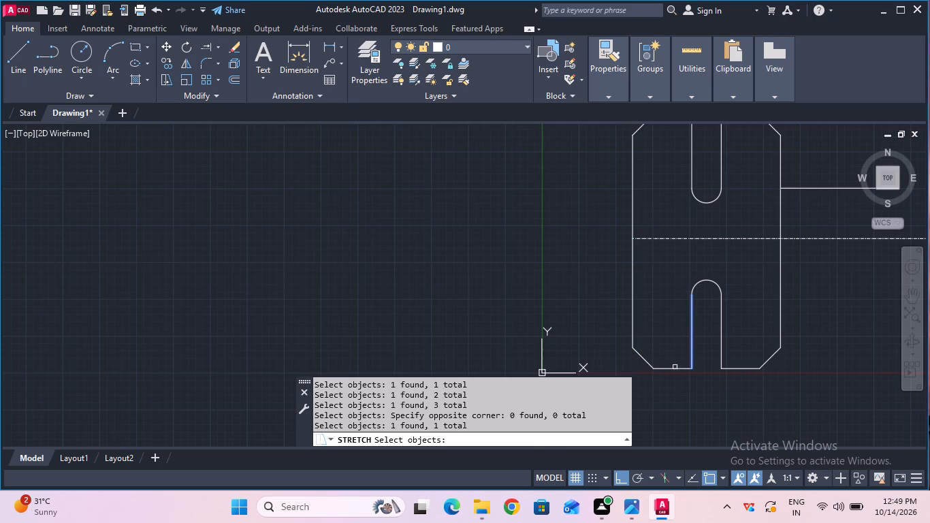
{"action": "left_click", "coordinate": [673, 367], "text": "shift"}
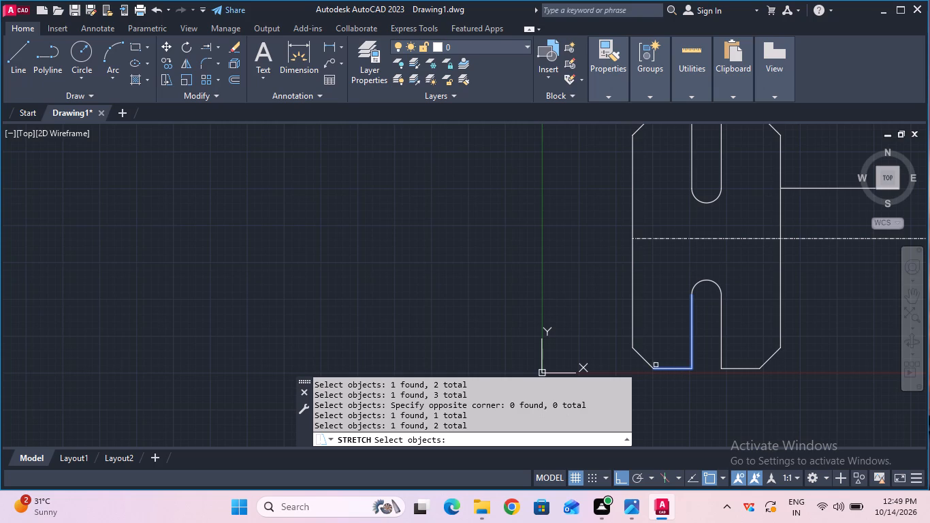
{"action": "left_click", "coordinate": [648, 364], "text": "shift"}
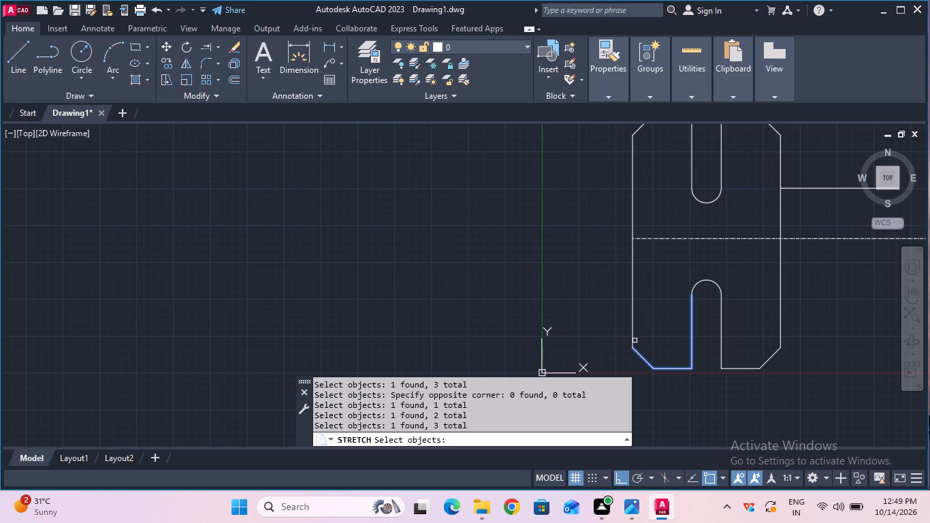
{"action": "left_click", "coordinate": [632, 340], "text": "shift"}
{"action": "left_click", "coordinate": [696, 282], "text": "shift"}
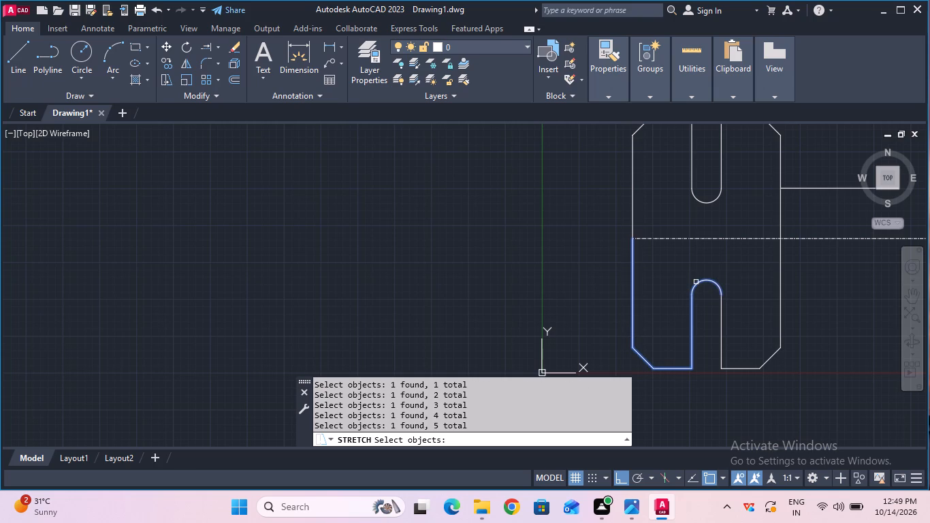
{"action": "left_click", "coordinate": [722, 306], "text": "shift"}
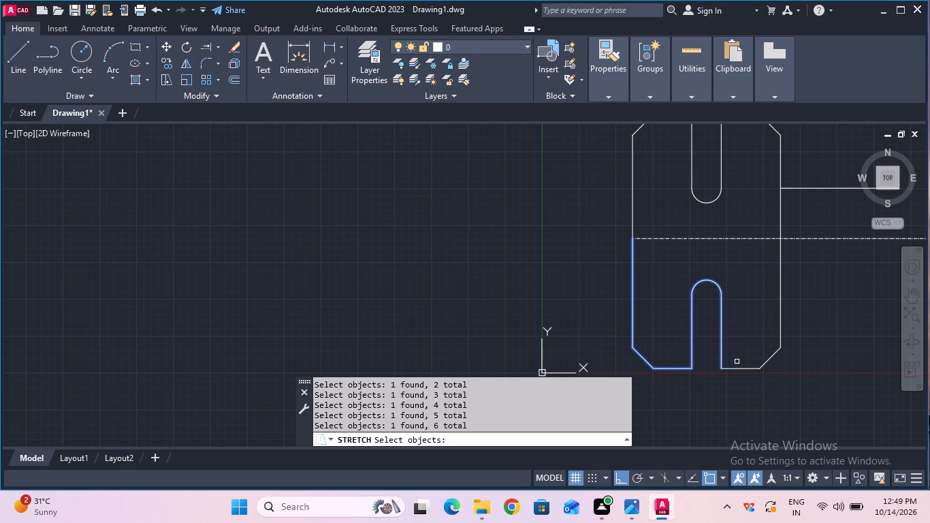
{"action": "left_click", "coordinate": [741, 366], "text": "shift"}
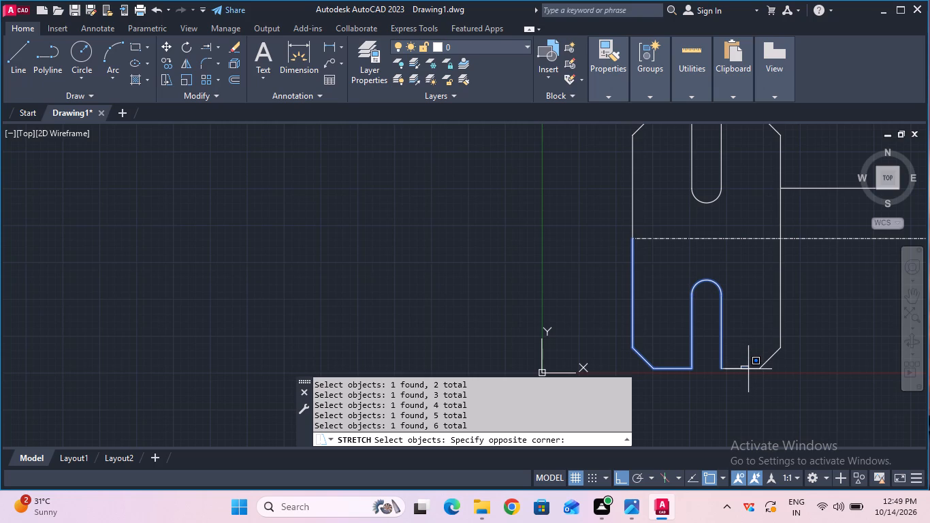
{"action": "left_click", "coordinate": [743, 361]}
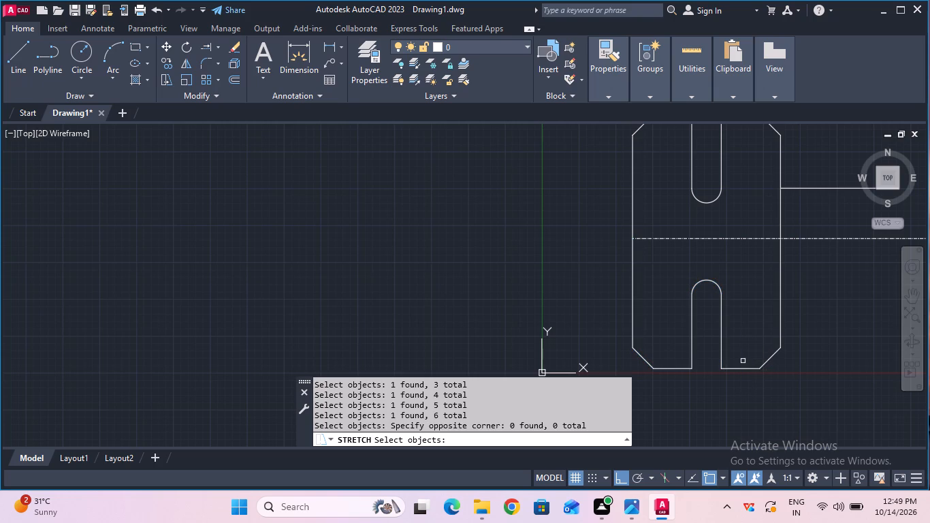
{"action": "left_click", "coordinate": [742, 369]}
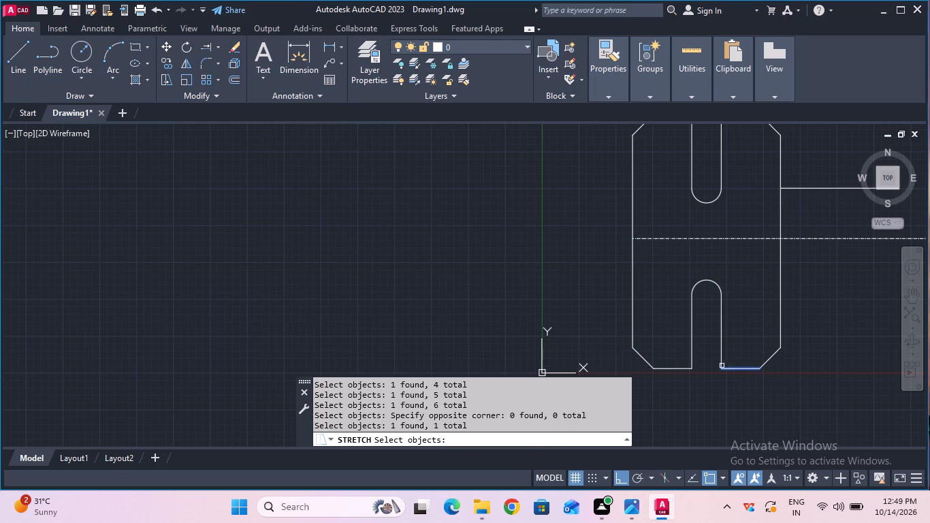
{"action": "left_click", "coordinate": [722, 366], "text": "shift"}
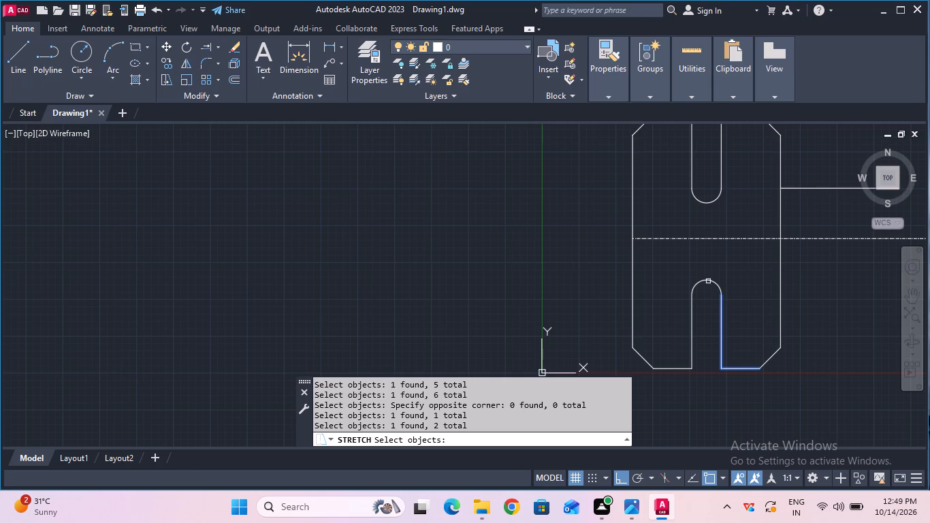
{"action": "left_click", "coordinate": [707, 280], "text": "shift"}
{"action": "left_click", "coordinate": [693, 326], "text": "shift"}
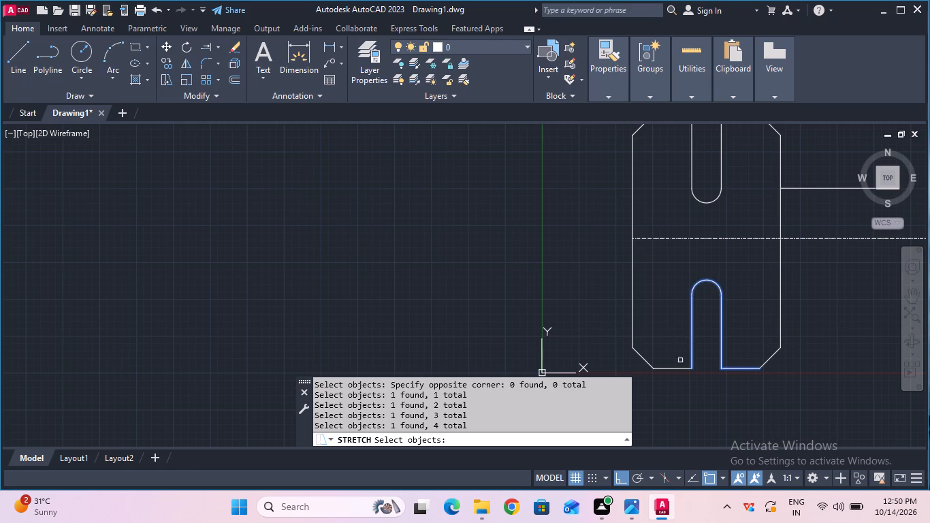
{"action": "left_click", "coordinate": [671, 368], "text": "shift"}
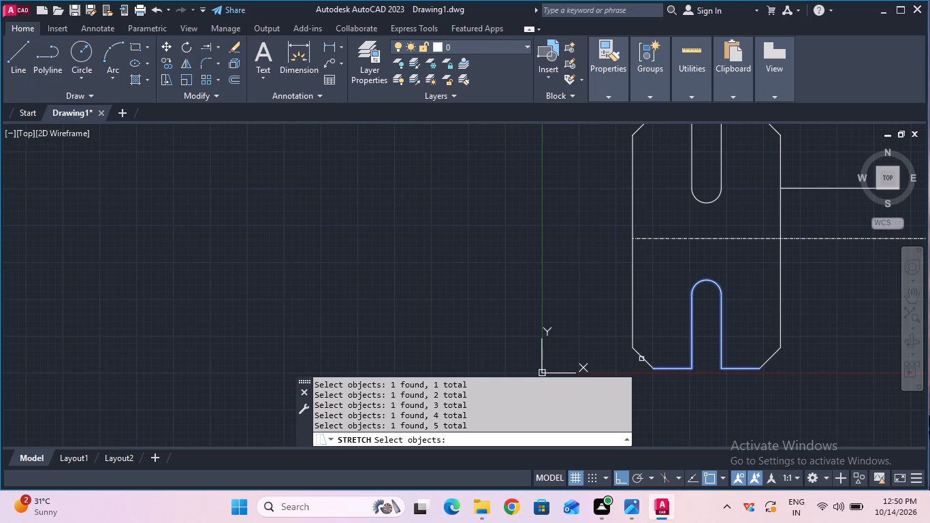
{"action": "left_click", "coordinate": [642, 359], "text": "shift"}
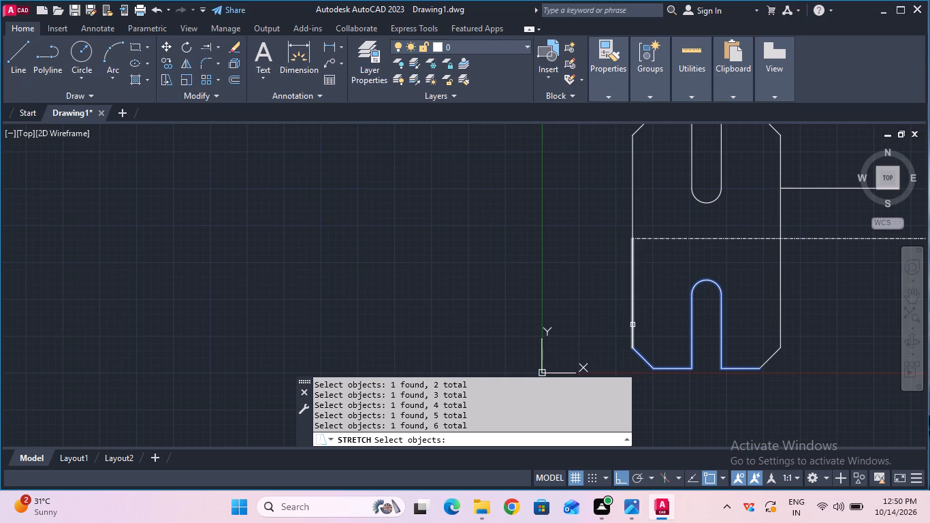
{"action": "left_click", "coordinate": [632, 325], "text": "shift"}
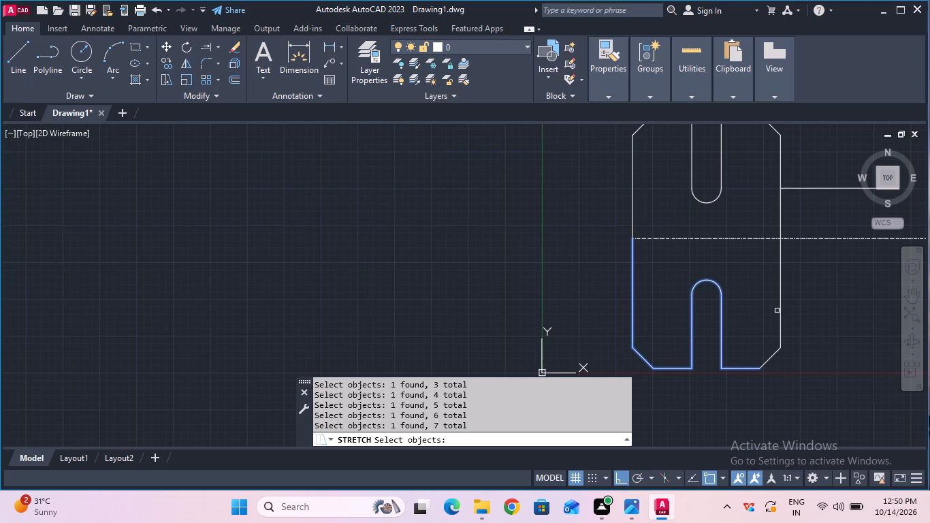
{"action": "left_click", "coordinate": [780, 308], "text": "shift"}
{"action": "left_click", "coordinate": [776, 353], "text": "shift"}
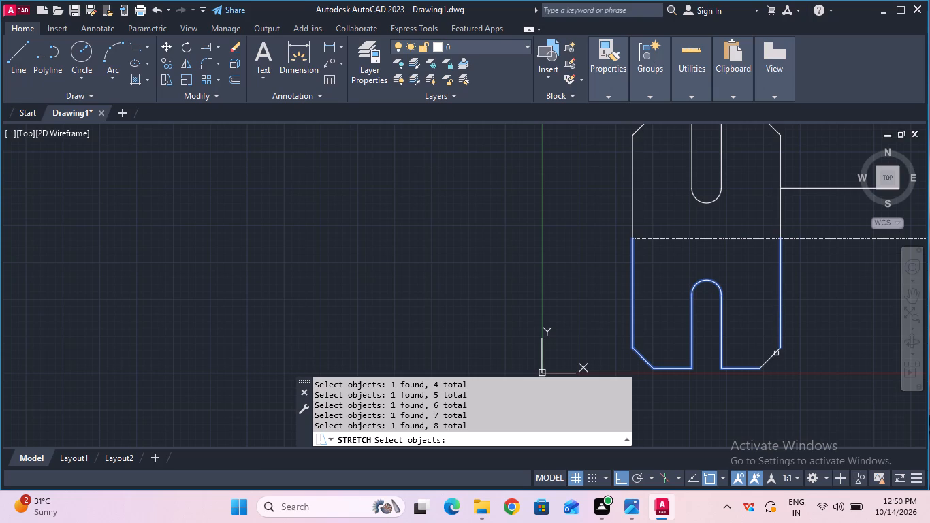
{"action": "key", "text": "Return"}
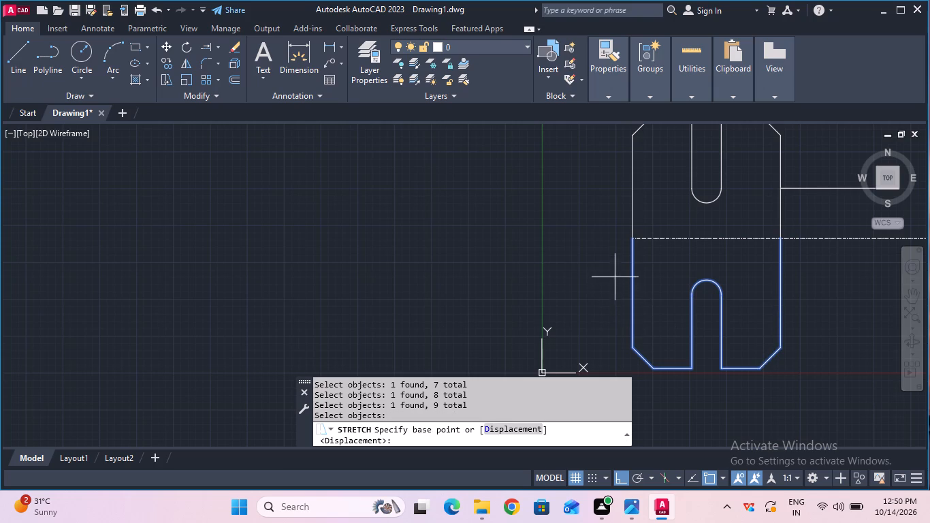
{"action": "left_click", "coordinate": [636, 240]}
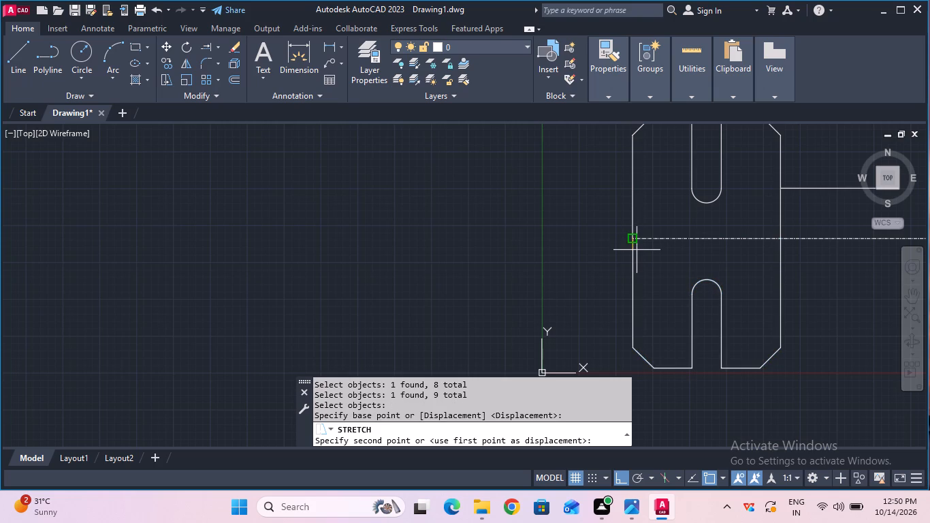
{"action": "key", "text": "1"}
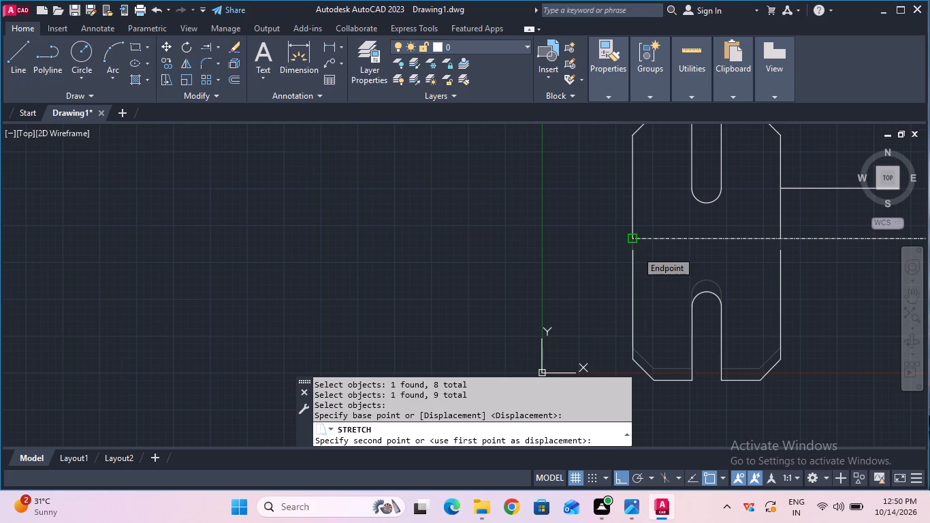
{"action": "key", "text": "Return"}
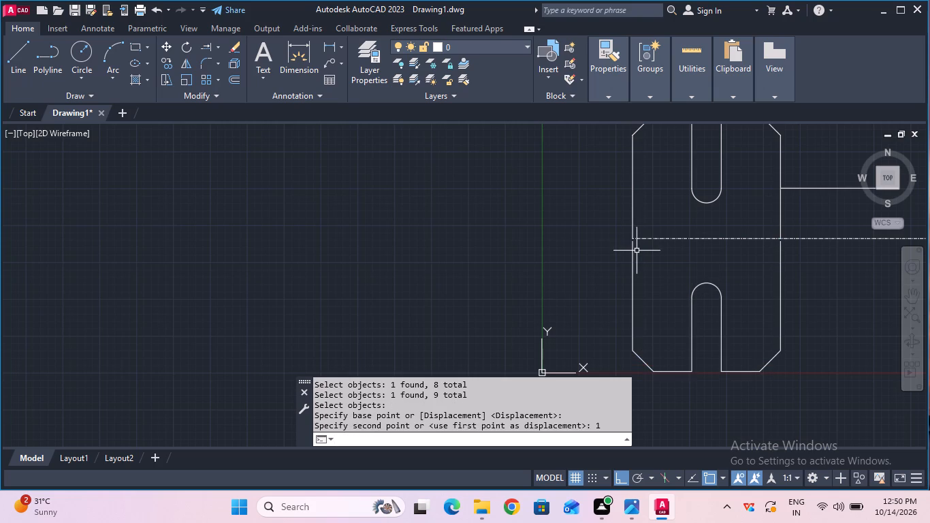
Extend both outer vertical sides of the slotted body's lower half up to the centre line.
{"action": "scroll", "coordinate": [635, 244], "scroll_direction": "up", "scroll_amount": 1}
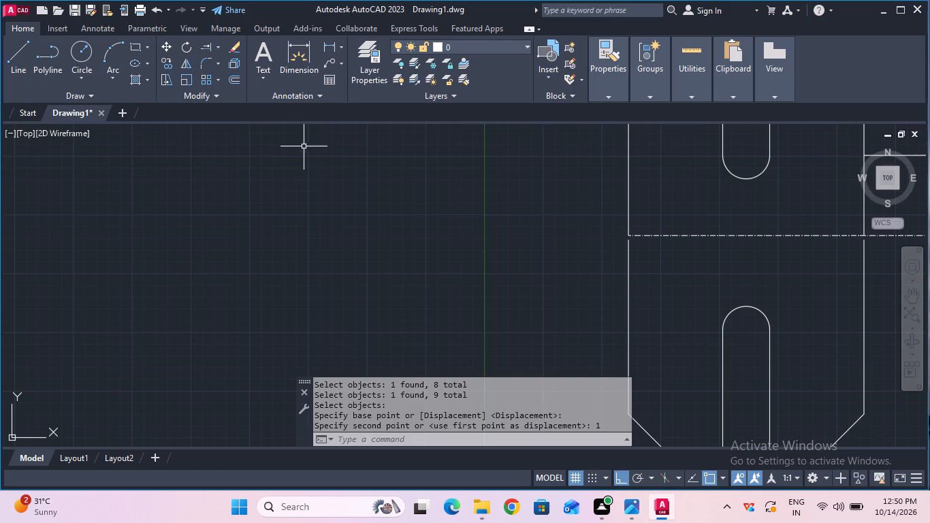
{"action": "left_click", "coordinate": [217, 50]}
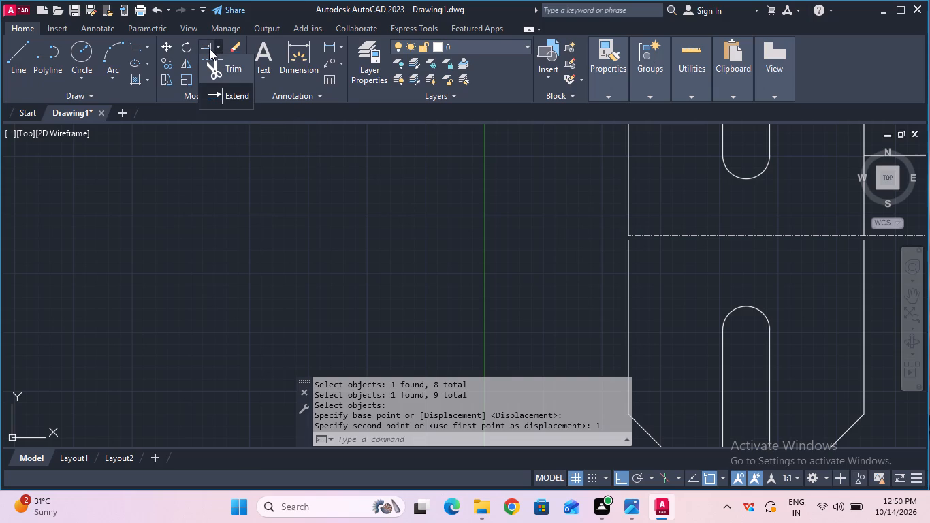
{"action": "left_click", "coordinate": [209, 48]}
{"action": "left_click", "coordinate": [630, 276]}
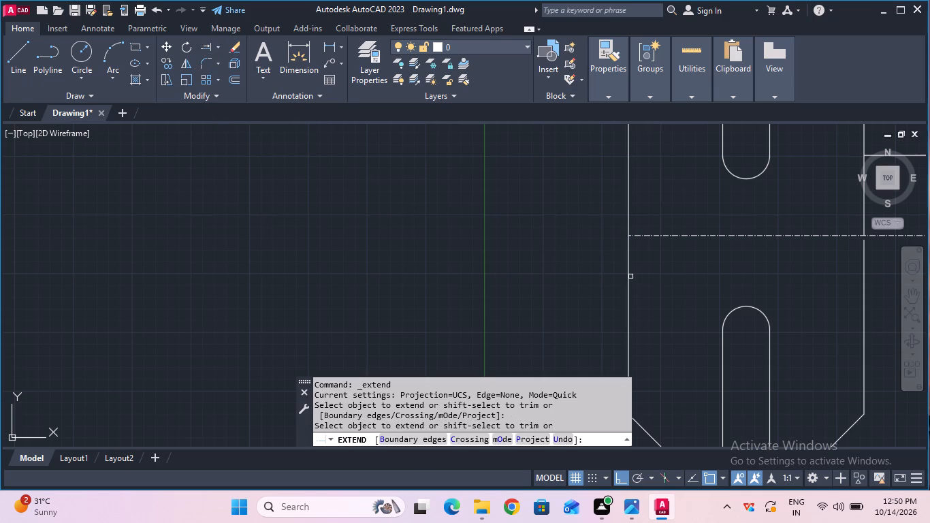
{"action": "left_click", "coordinate": [863, 266]}
{"action": "key", "text": "grave"}
{"action": "key", "text": "Escape"}
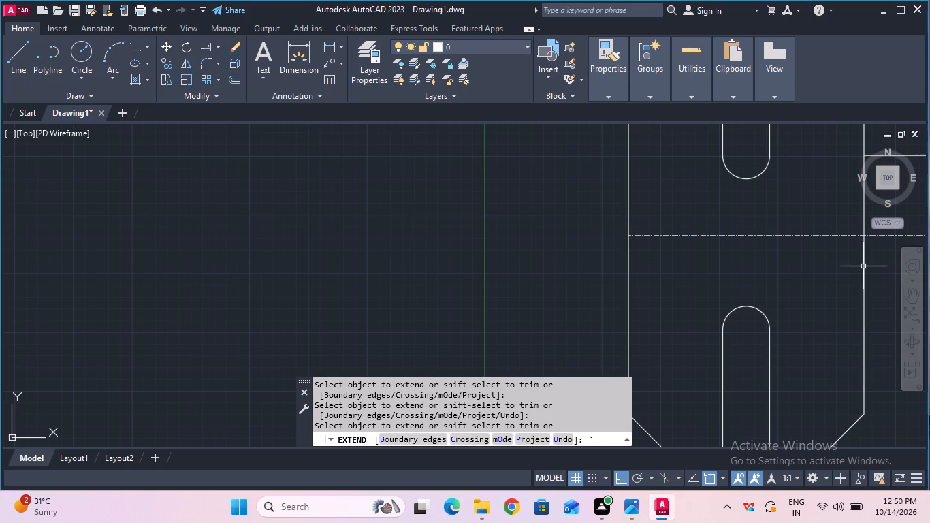
Recheck the vertical distance from the lower slot's bottom-left corner to the centre line with a temporary linear dimension.
{"action": "scroll", "coordinate": [860, 266], "scroll_direction": "down", "scroll_amount": 1}
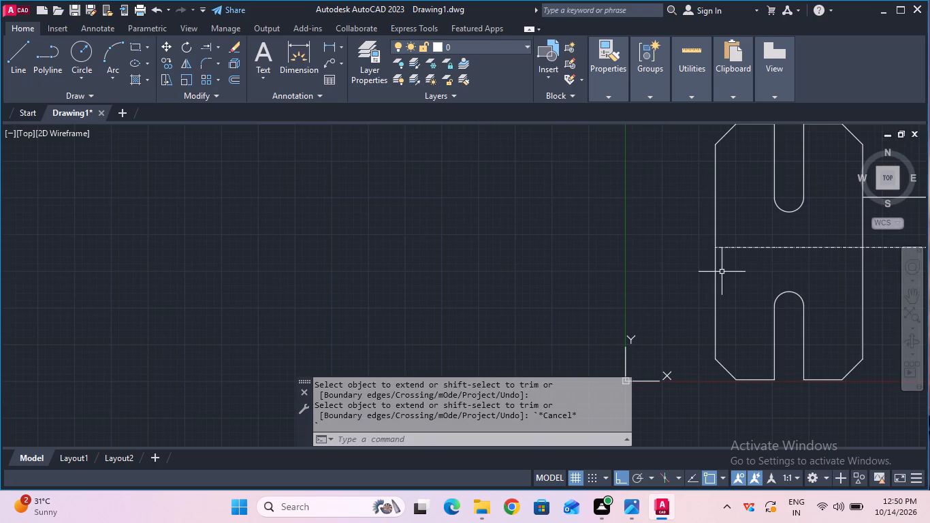
{"action": "left_click", "coordinate": [325, 48]}
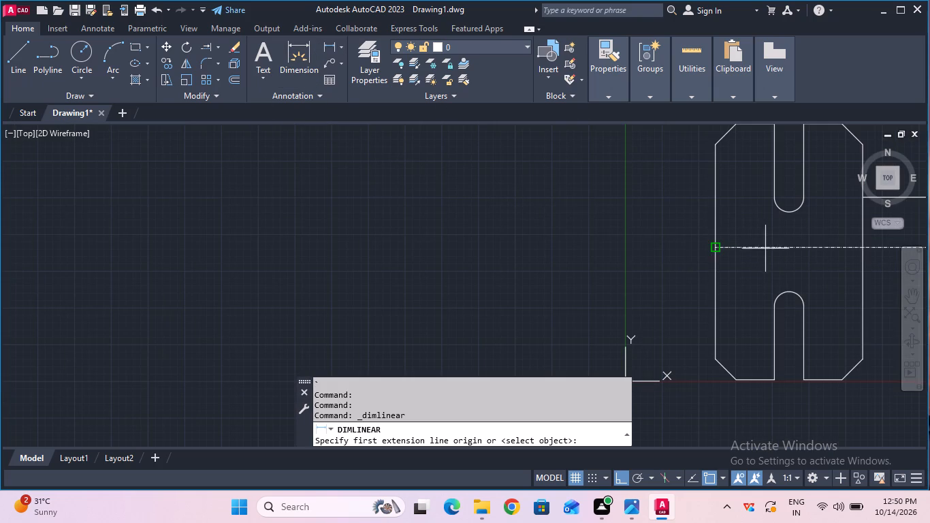
{"action": "left_click", "coordinate": [773, 379]}
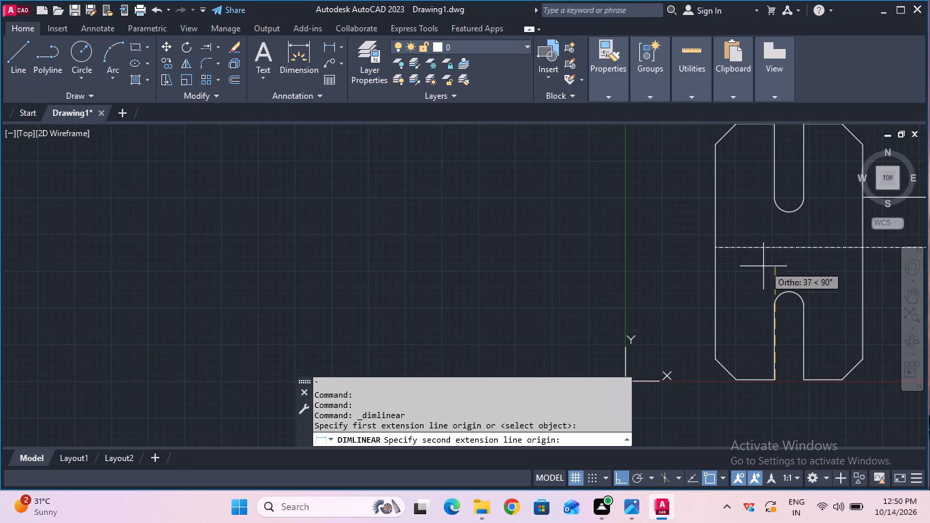
{"action": "left_click", "coordinate": [767, 249]}
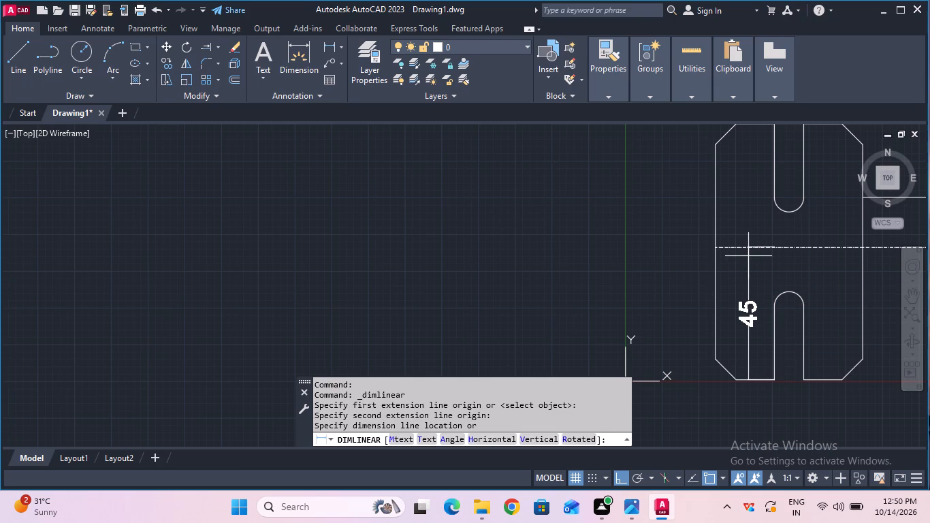
{"action": "key", "text": "Escape"}
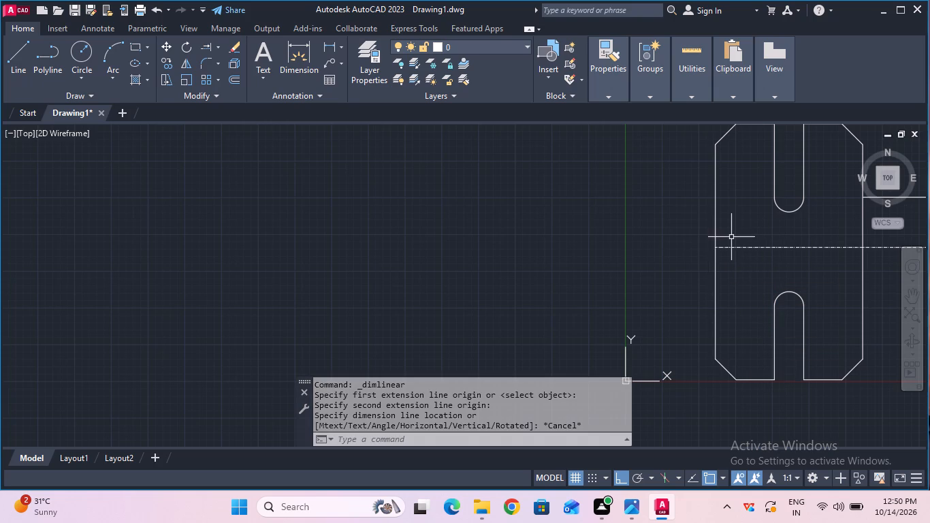
Check the vertical distance from the centre line to the upper slot's top-left corner with a temporary linear dimension.
{"action": "scroll", "coordinate": [731, 237], "scroll_direction": "down", "scroll_amount": 1}
{"action": "scroll", "coordinate": [731, 237], "scroll_direction": "up", "scroll_amount": 1}
{"action": "middle_click_drag", "start_coordinate": [731, 237], "coordinate": [728, 237]}
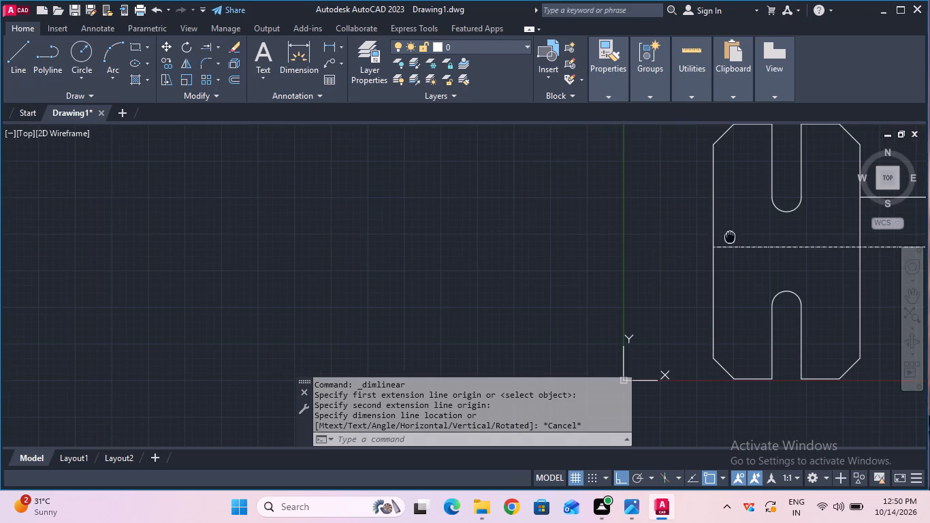
{"action": "middle_click_drag", "start_coordinate": [728, 237], "coordinate": [613, 283]}
{"action": "left_click", "coordinate": [325, 44]}
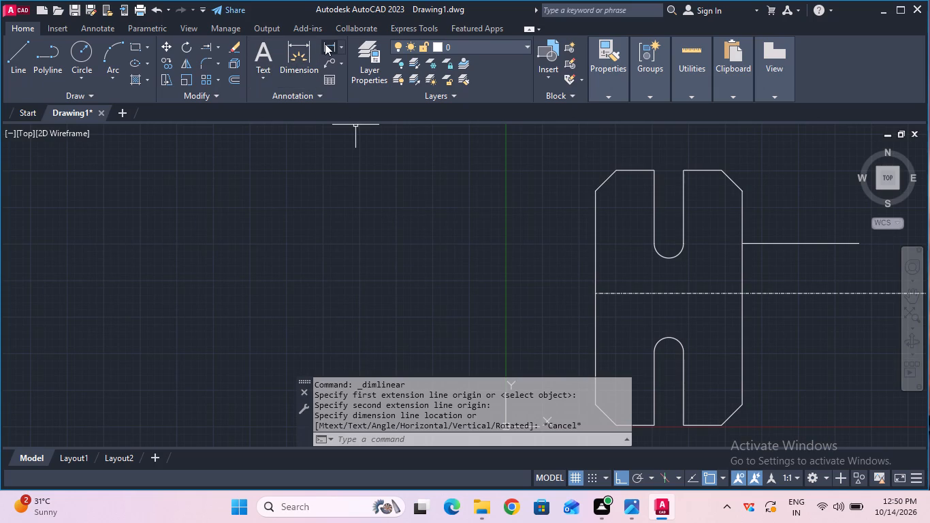
{"action": "left_click", "coordinate": [651, 294]}
{"action": "left_click", "coordinate": [652, 175]}
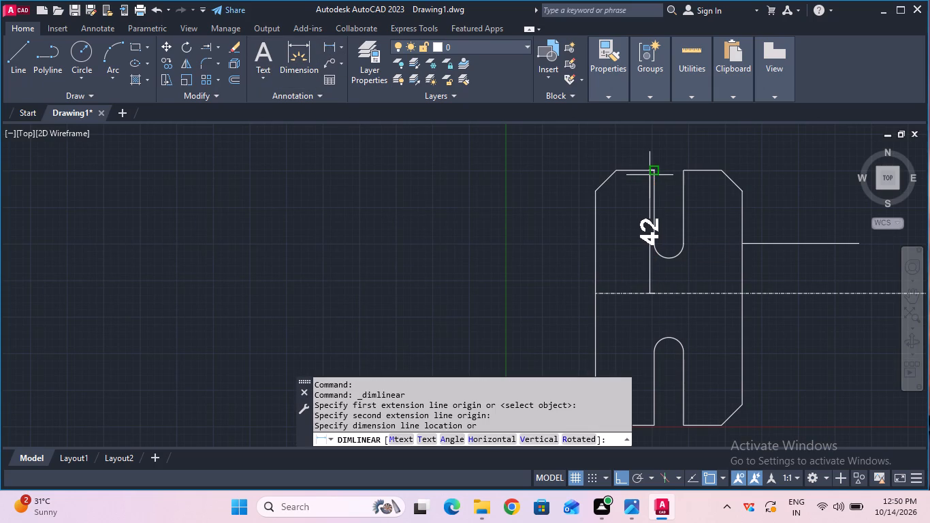
{"action": "key", "text": "Escape"}
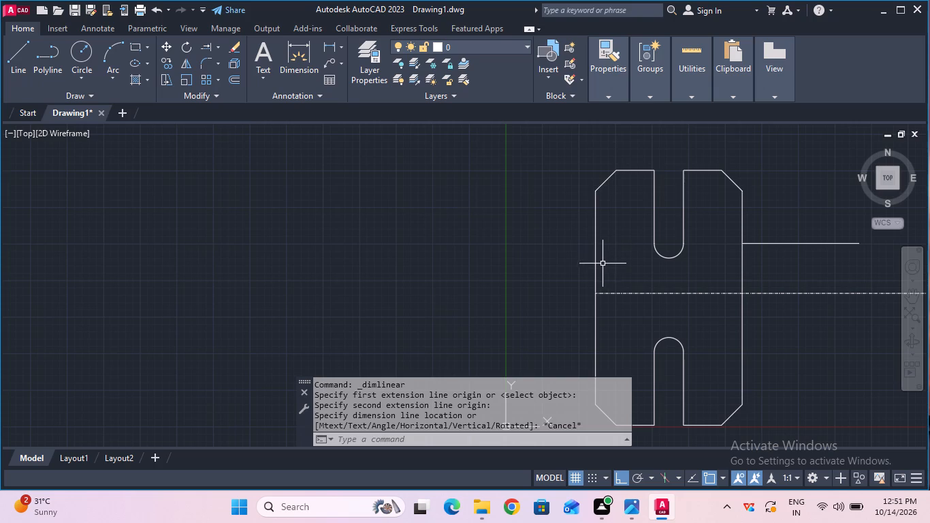
Join the slotted body's upper-half outline above the centre line, including its slot, chamfers and outer sides, into one polyline.
{"action": "left_click_drag", "start_coordinate": [551, 130], "coordinate": [563, 138]}
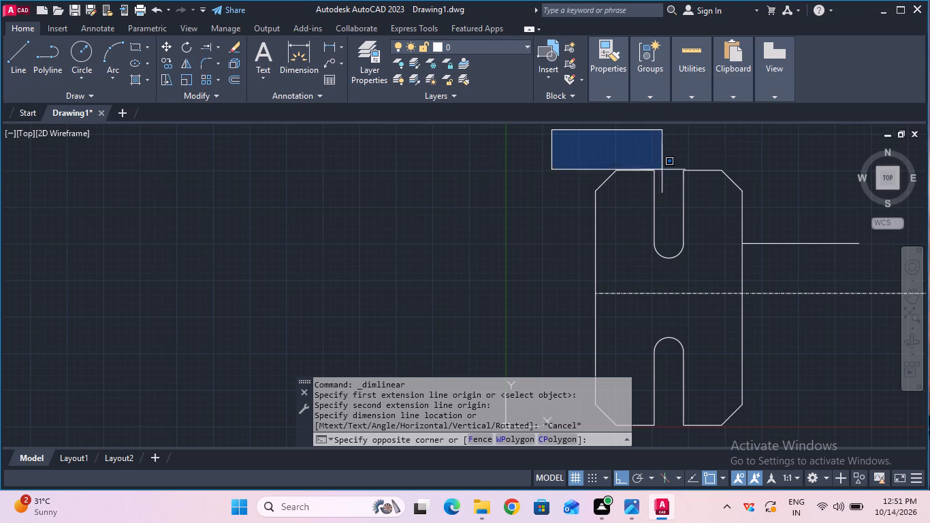
{"action": "left_click", "coordinate": [773, 308]}
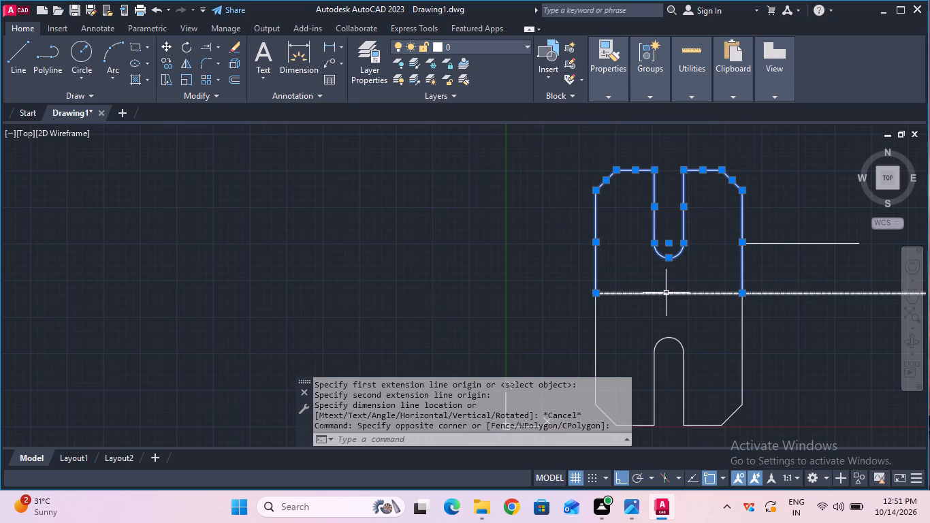
{"action": "type", "text": "joi"}
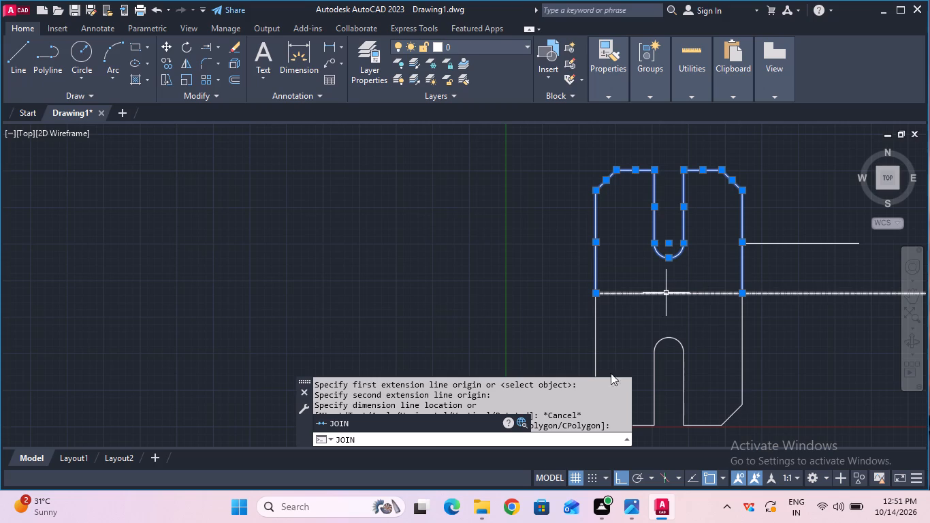
{"action": "left_click", "coordinate": [407, 421]}
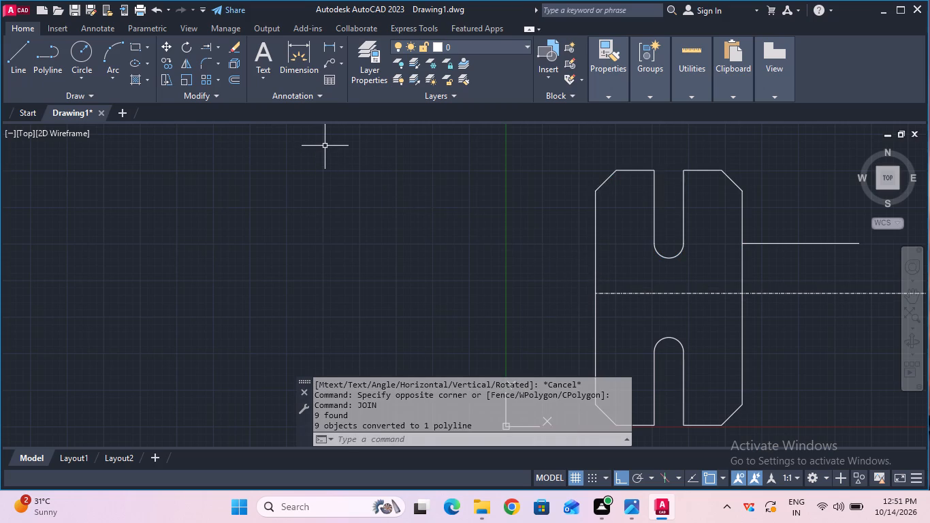
Start the Stretch command for adjusting the slotted body's outline.
{"action": "left_click", "coordinate": [165, 75]}
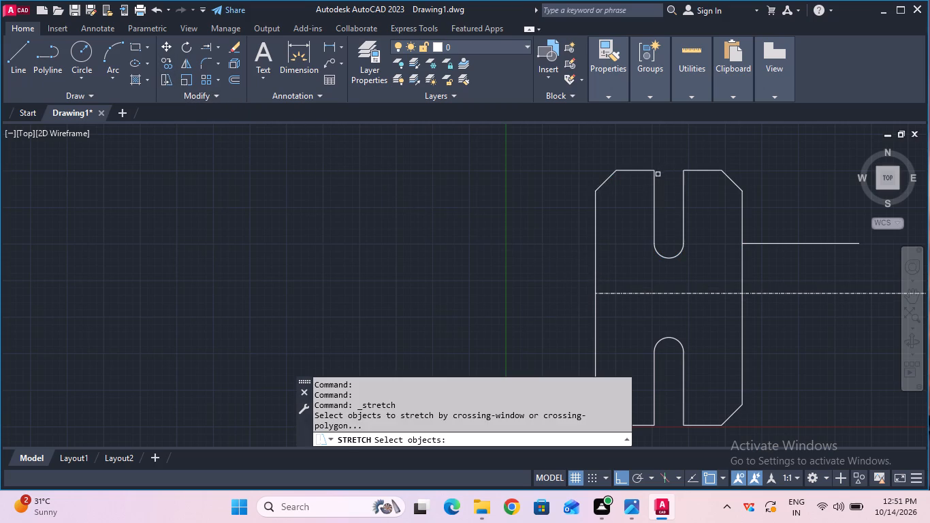
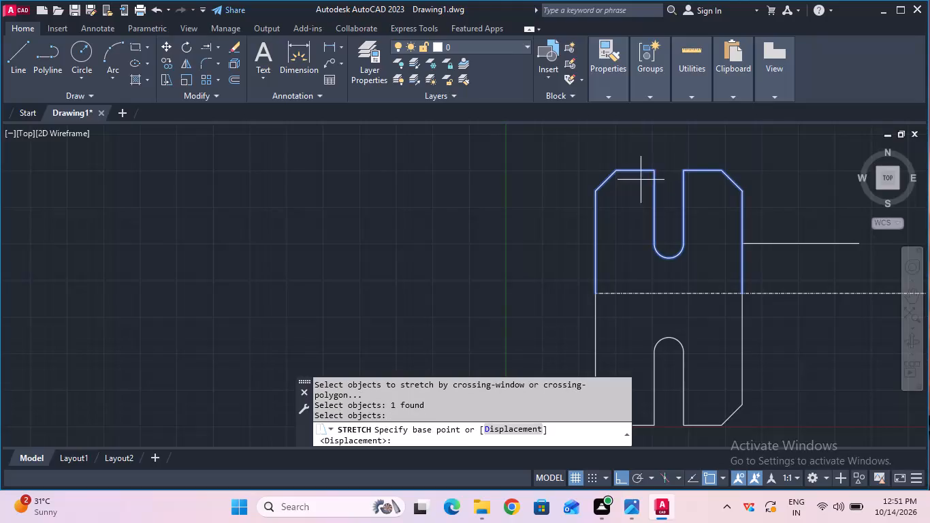
Stretch the slotted body's upper-half outline 3 mm upward, using its lower-left endpoint on the centre line as base point.
{"action": "left_click", "coordinate": [594, 295]}
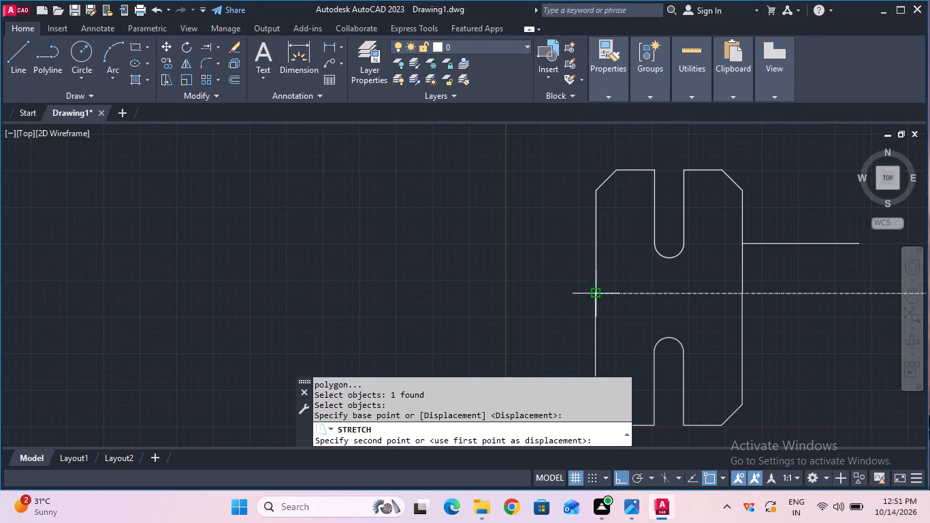
{"action": "key", "text": "3"}
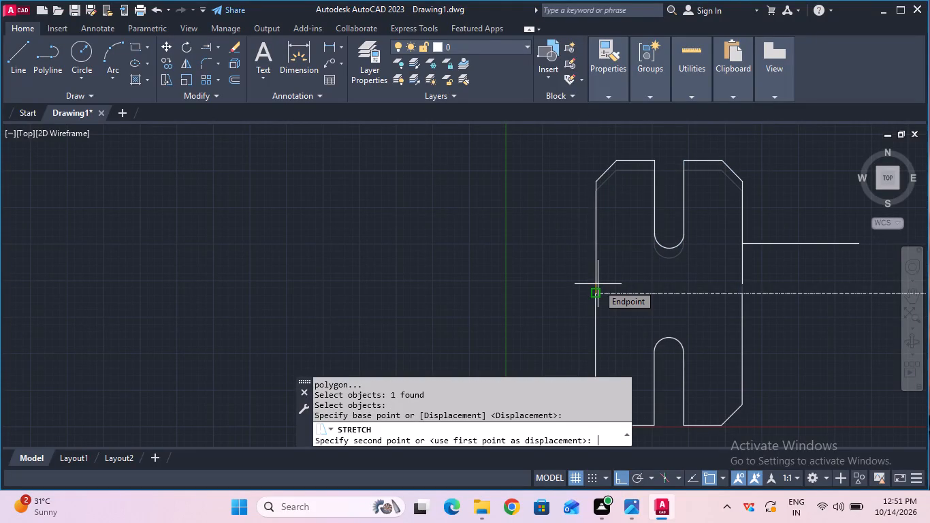
{"action": "key", "text": "Return"}
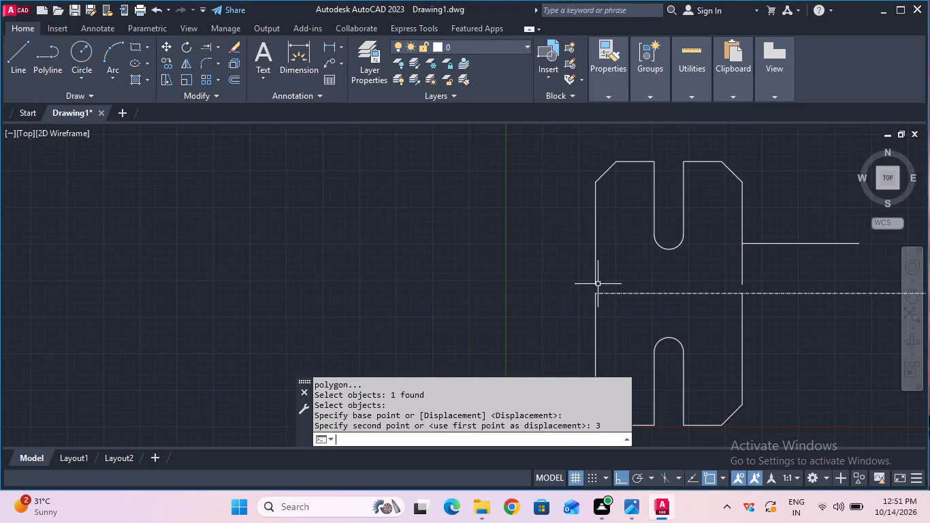
Extend the upper half's left and right outer sides down to meet the lower half at the centre line.
{"action": "left_click", "coordinate": [211, 47]}
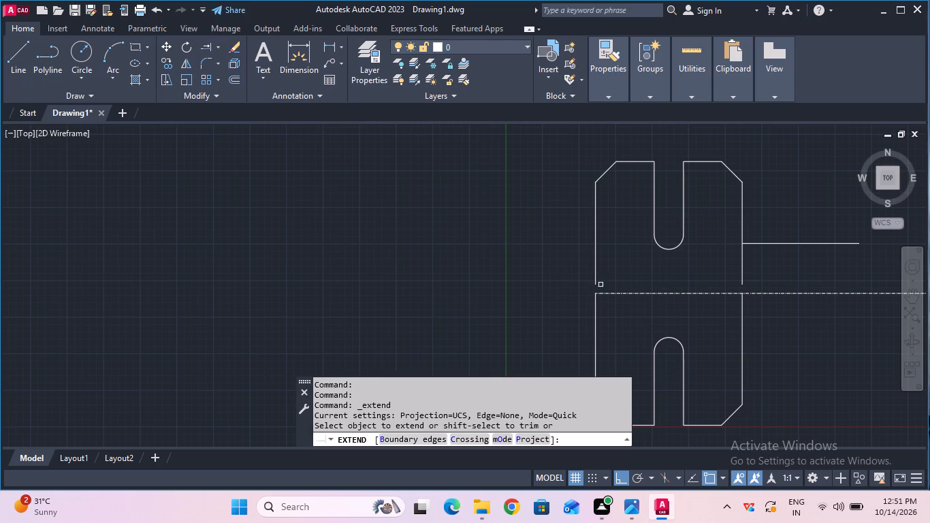
{"action": "left_click", "coordinate": [594, 285]}
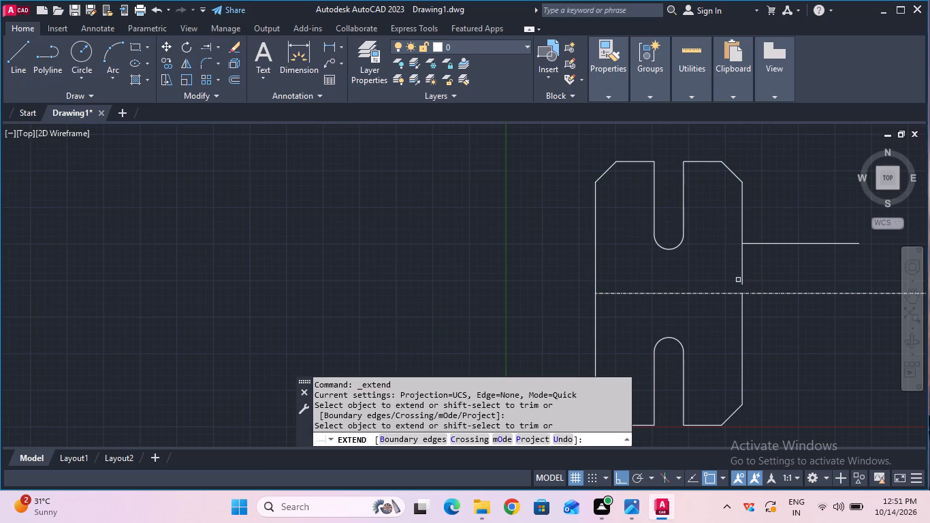
{"action": "left_click", "coordinate": [743, 280]}
{"action": "key", "text": "Escape"}
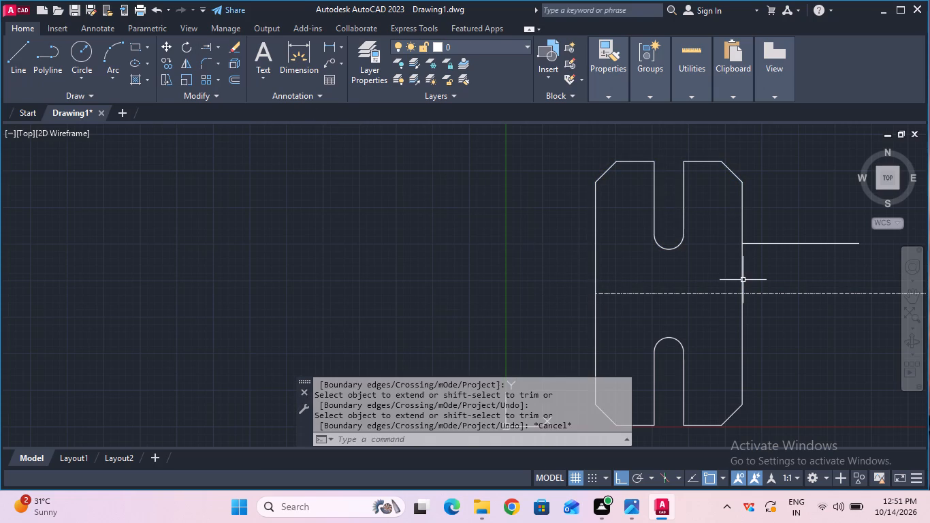
Check the body's overall height between the upper and lower slots' left corners with a temporary linear dimension.
{"action": "scroll", "coordinate": [732, 255], "scroll_direction": "down", "scroll_amount": 1}
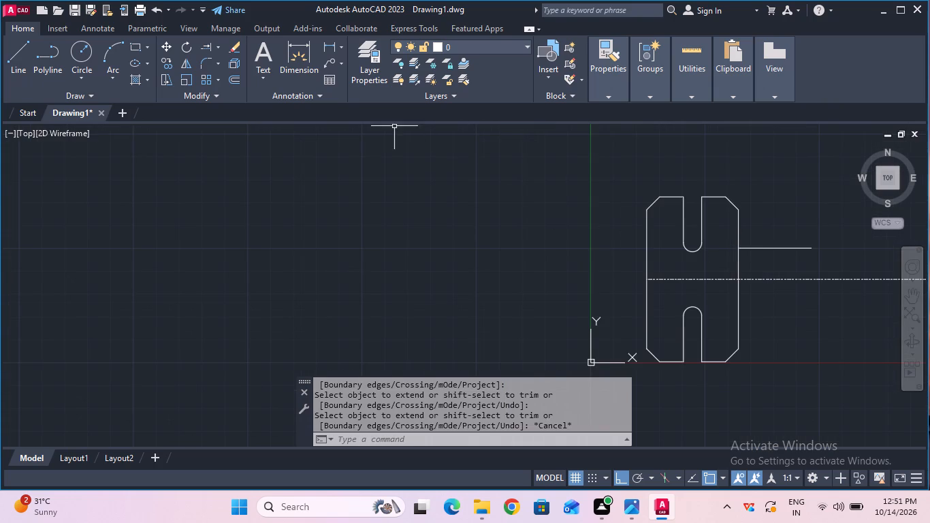
{"action": "left_click", "coordinate": [327, 49]}
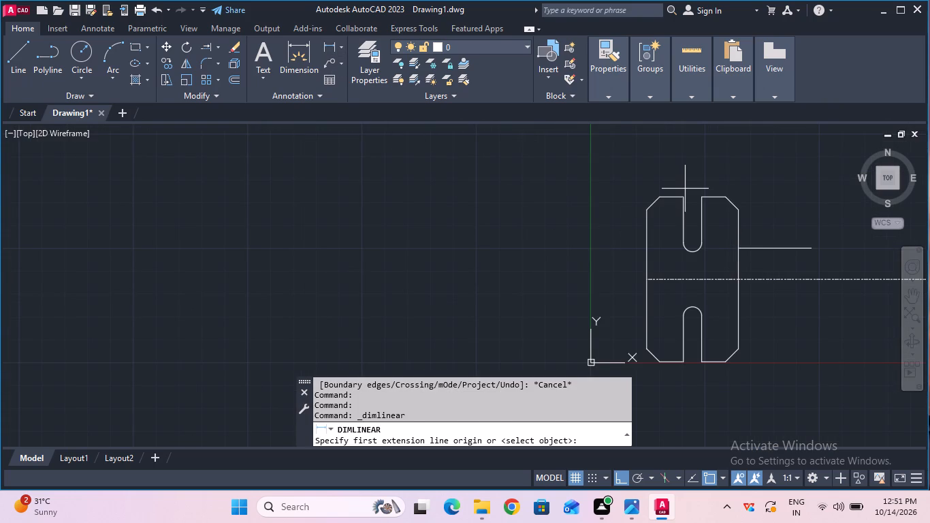
{"action": "left_click", "coordinate": [685, 197]}
{"action": "left_click", "coordinate": [684, 355]}
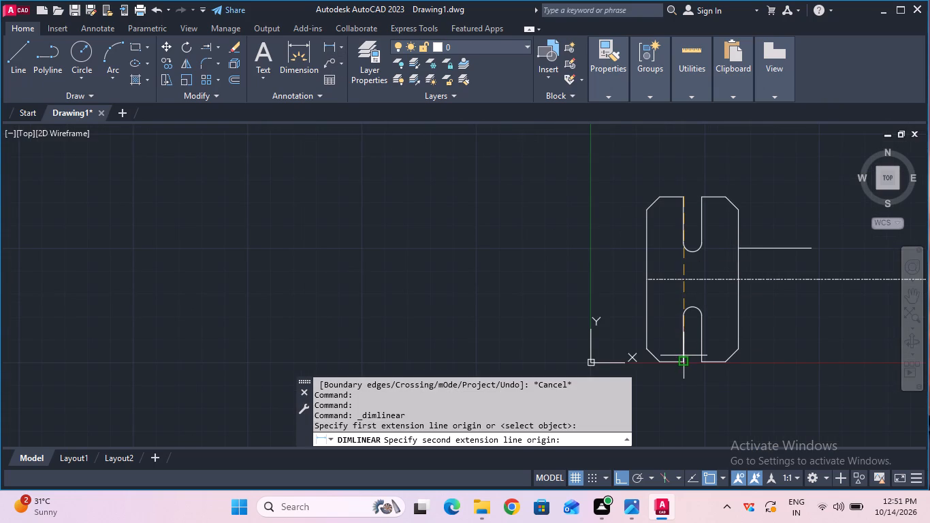
{"action": "key", "text": "Escape"}
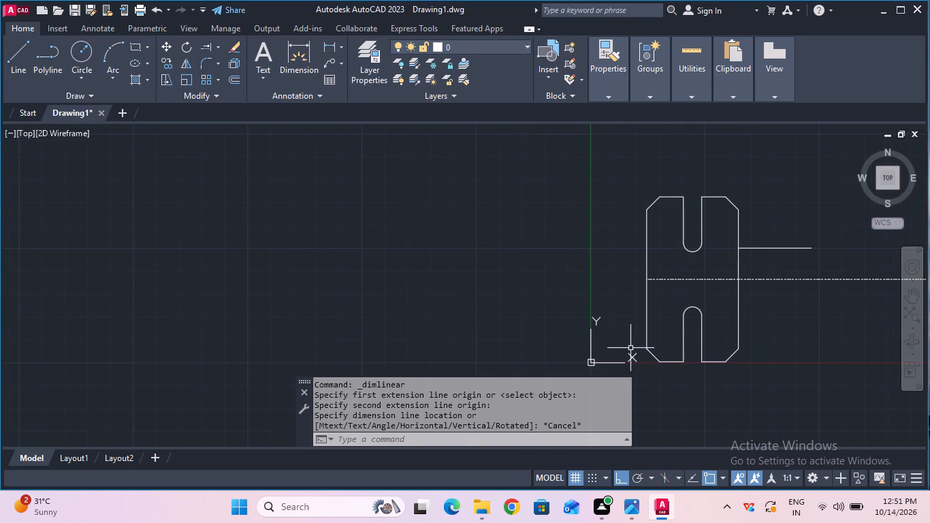
Delete the horizontal line extending from the slotted body's right side above the centre line.
{"action": "left_click", "coordinate": [771, 249]}
{"action": "key", "text": "BackSpace"}
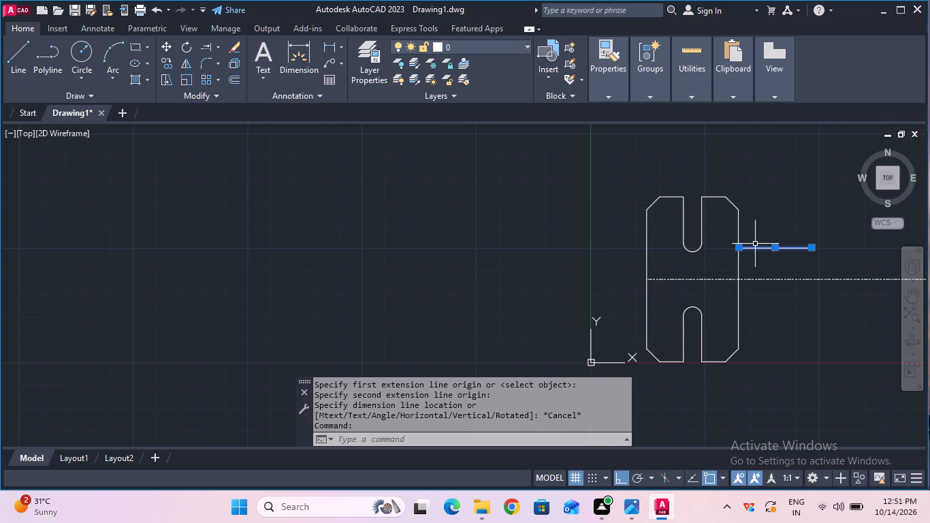
{"action": "key", "text": "Delete"}
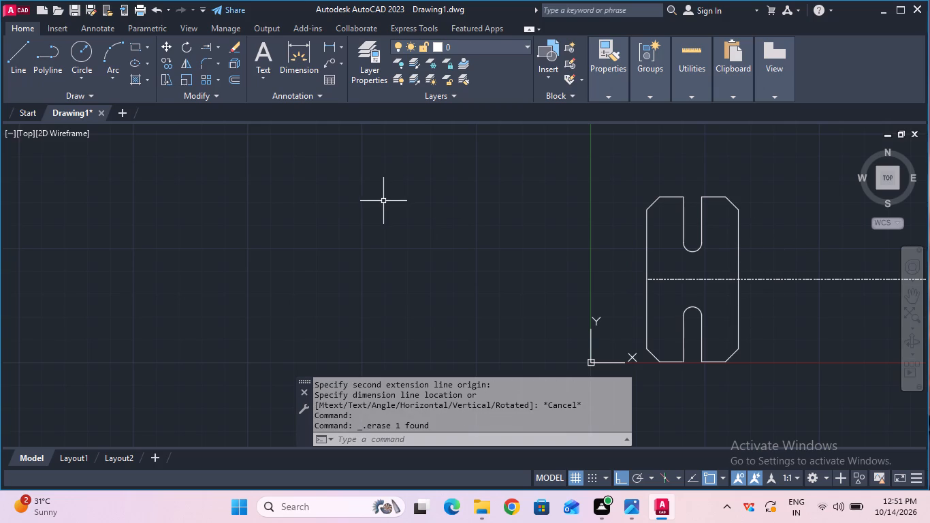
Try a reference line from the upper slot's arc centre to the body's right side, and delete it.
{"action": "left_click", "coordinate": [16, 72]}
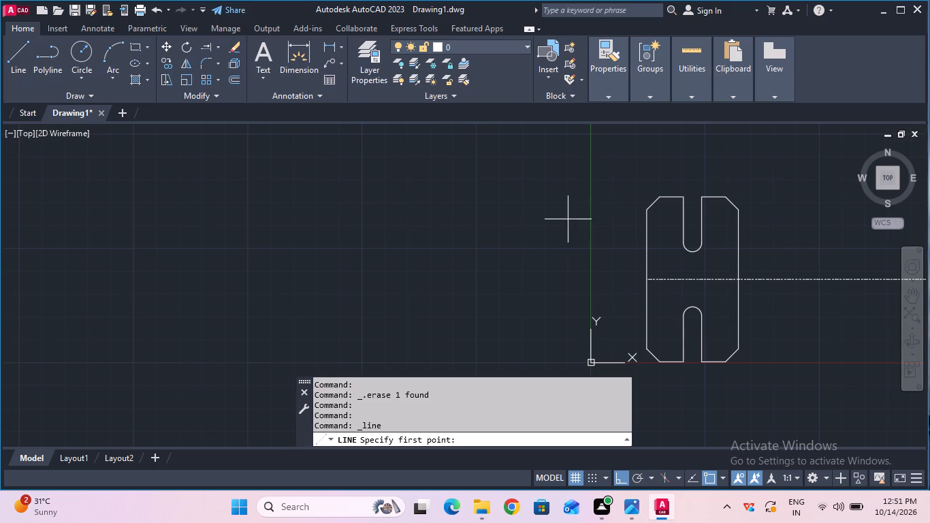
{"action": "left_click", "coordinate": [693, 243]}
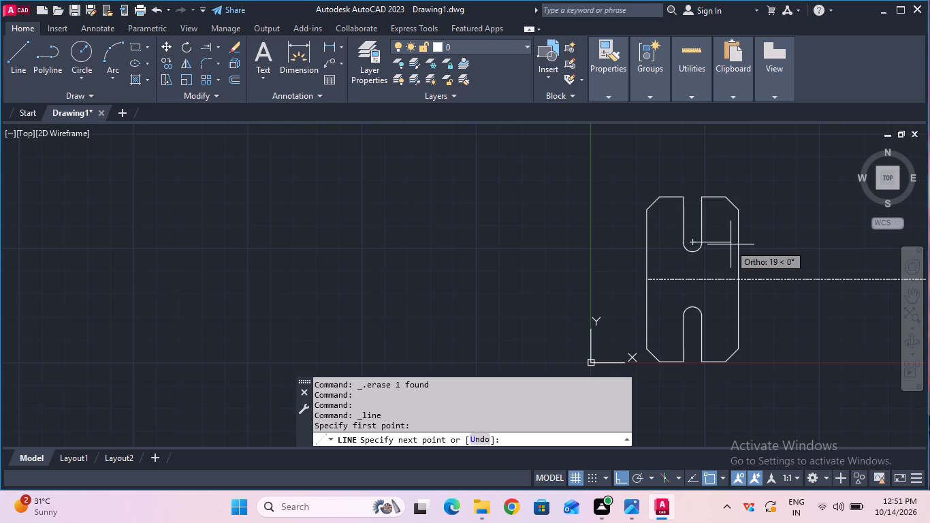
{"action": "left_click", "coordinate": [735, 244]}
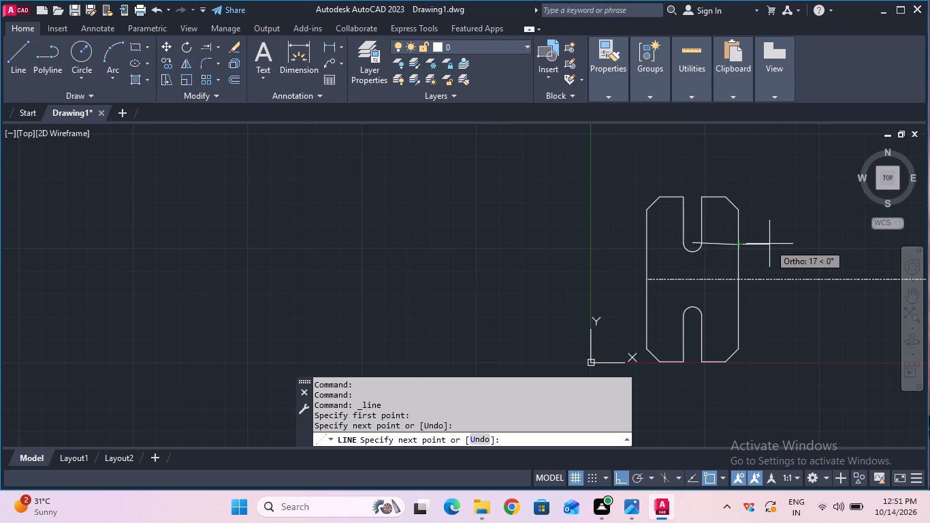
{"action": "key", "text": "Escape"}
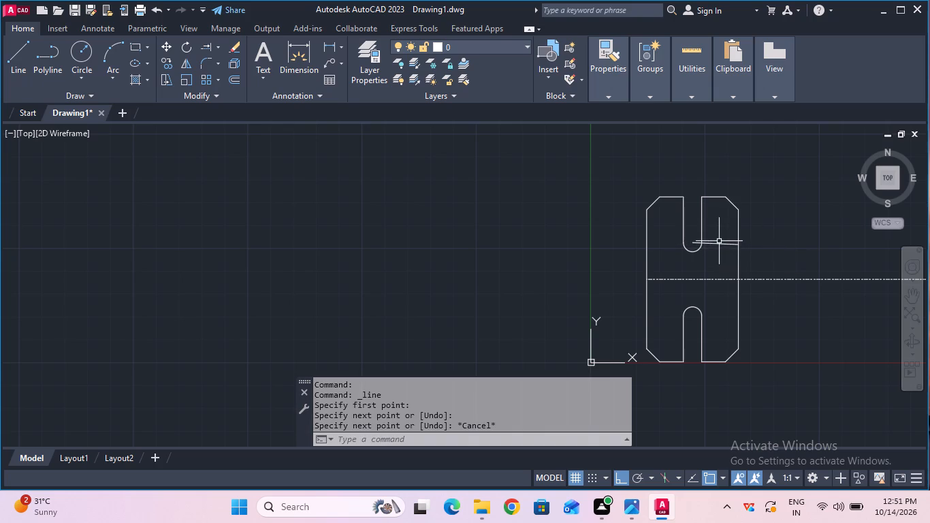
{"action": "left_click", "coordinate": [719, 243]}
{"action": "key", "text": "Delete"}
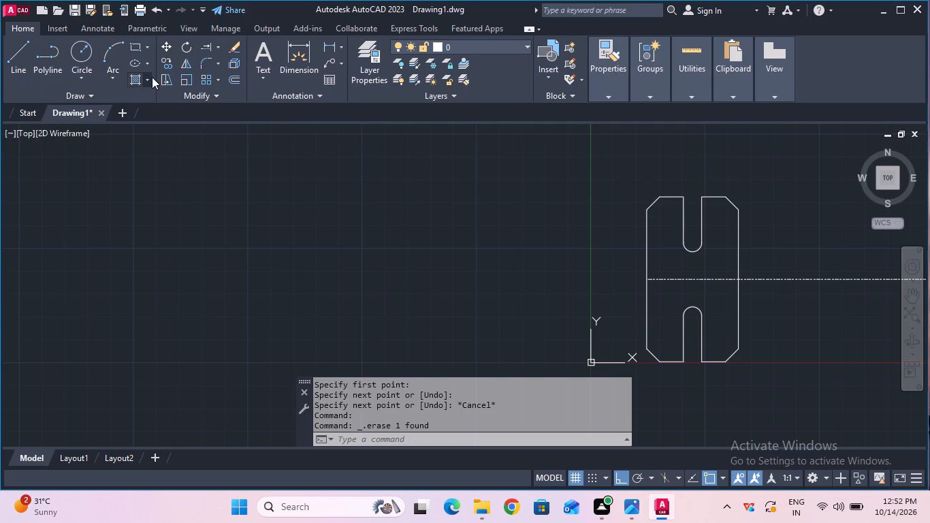
Draw a horizontal reference line from the upper slot's arc centre past the body's right side, and trim off the overhang.
{"action": "left_click", "coordinate": [28, 72]}
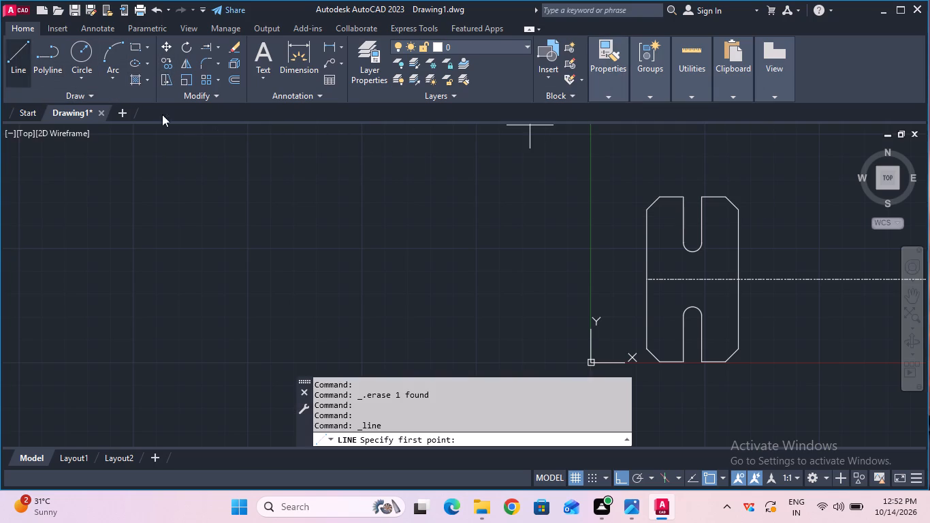
{"action": "left_click", "coordinate": [692, 242]}
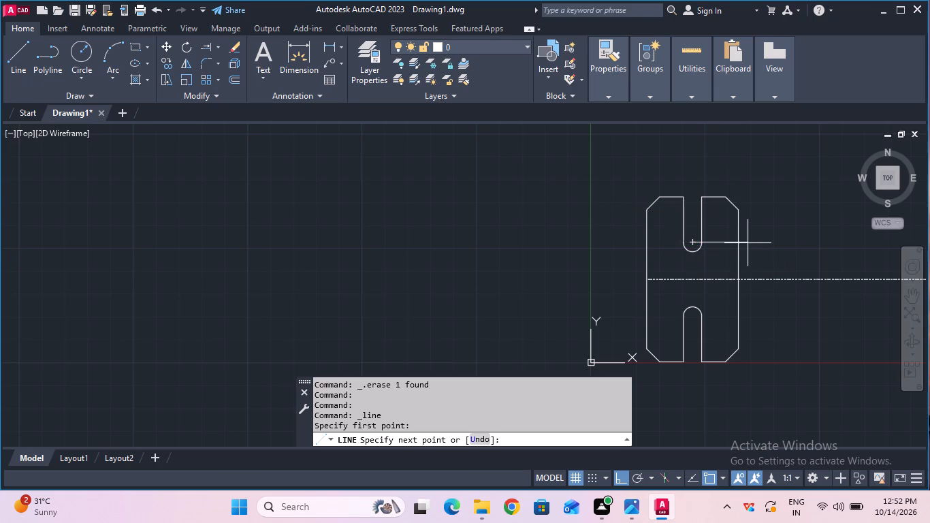
{"action": "left_click", "coordinate": [748, 243]}
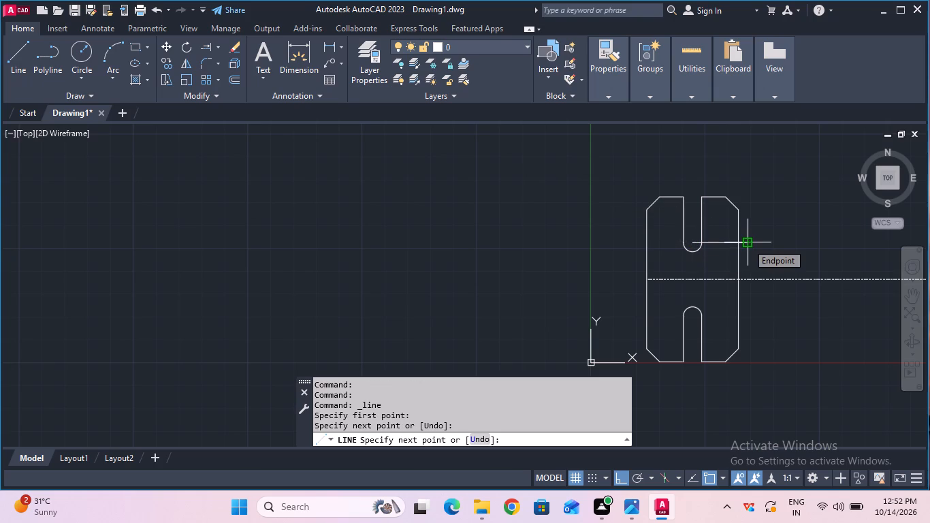
{"action": "key", "text": "Delete"}
{"action": "key", "text": "Escape"}
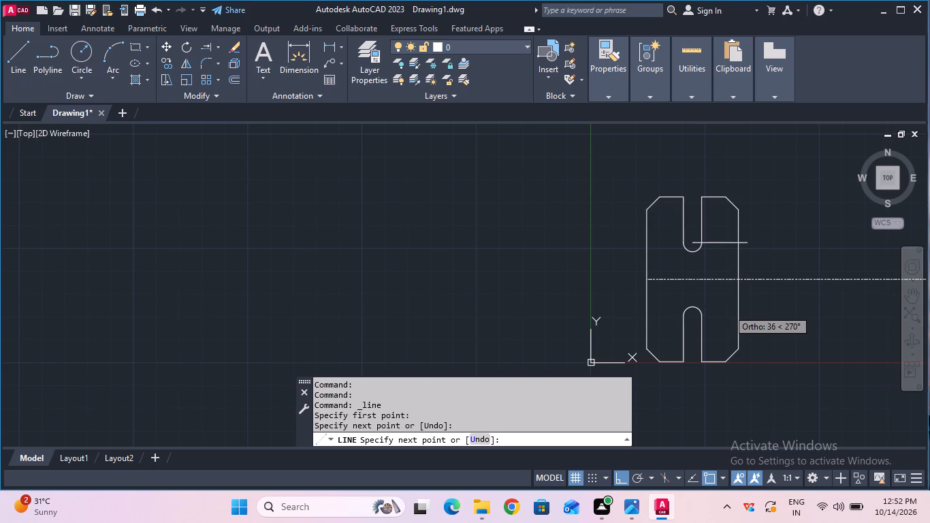
{"action": "left_click", "coordinate": [219, 52]}
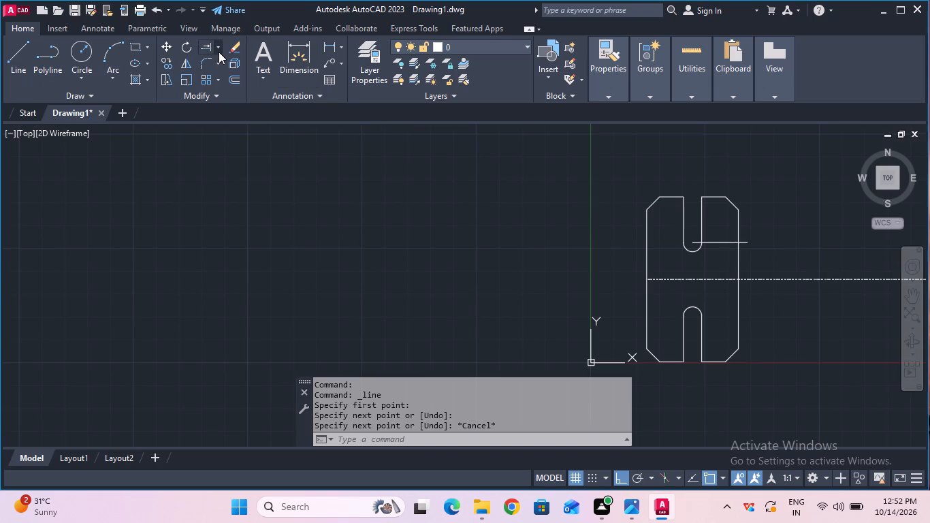
{"action": "left_click", "coordinate": [239, 78]}
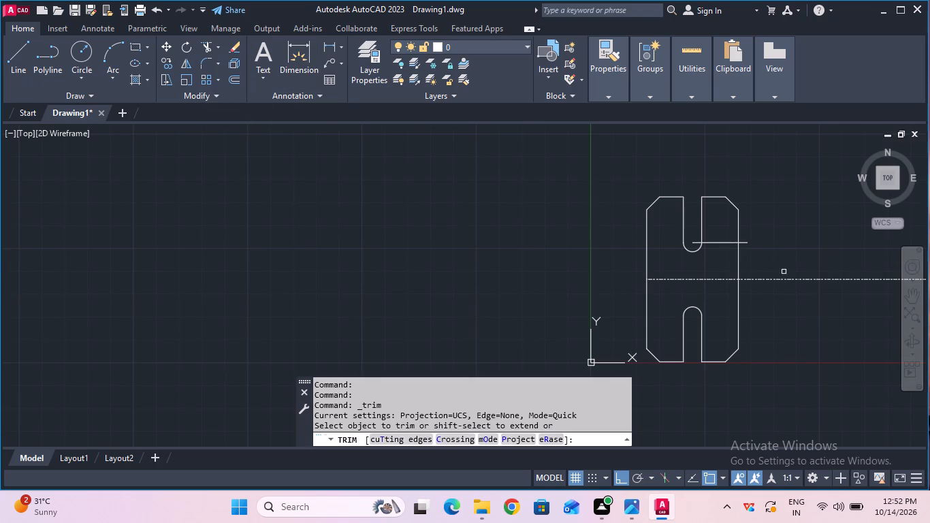
{"action": "left_click", "coordinate": [749, 241]}
{"action": "key", "text": "Escape"}
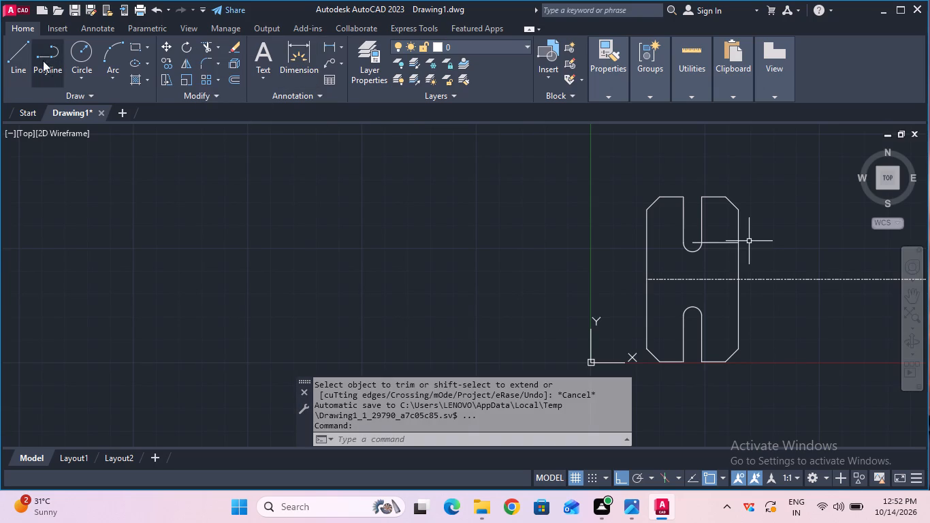
Draw a 40 mm by 40 mm projection with three connected lines from the reference line's right end back to the body's right side.
{"action": "left_click_drag", "start_coordinate": [26, 65], "coordinate": [37, 82]}
{"action": "left_click_drag", "start_coordinate": [12, 72], "coordinate": [28, 84]}
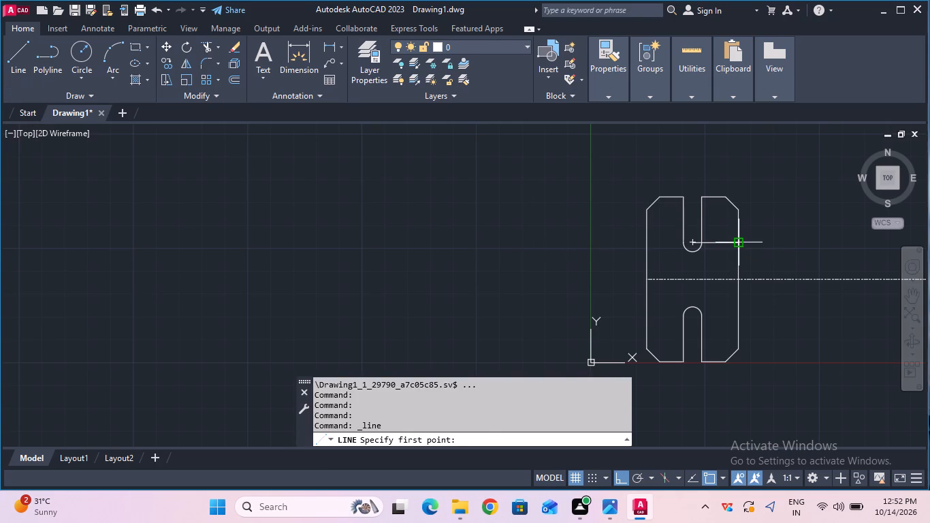
{"action": "left_click_drag", "start_coordinate": [735, 240], "coordinate": [743, 242]}
{"action": "type", "text": "40"}
{"action": "key", "text": "Return"}
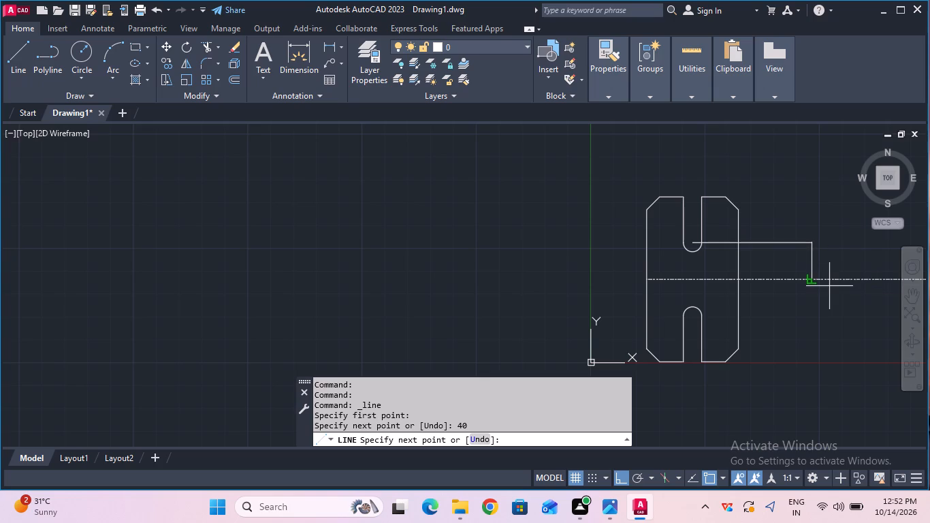
{"action": "type", "text": "40"}
{"action": "key", "text": "Return"}
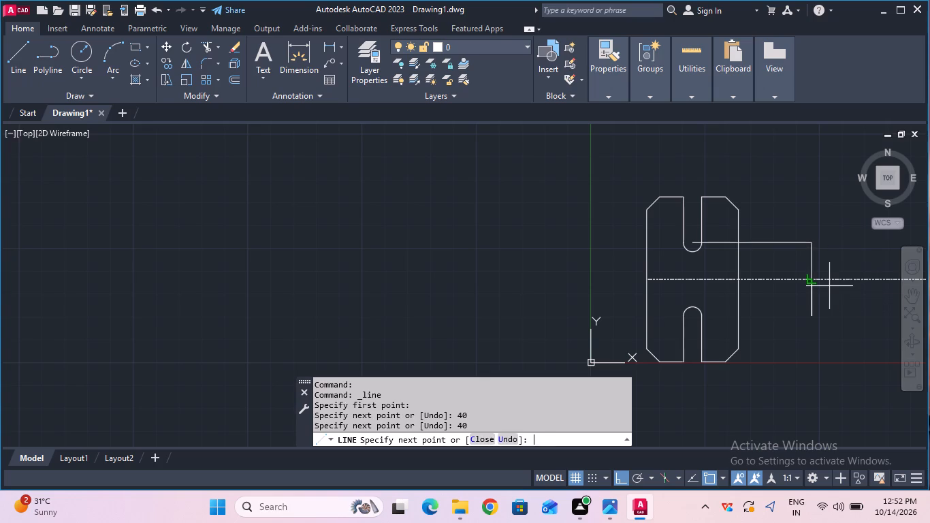
{"action": "left_click", "coordinate": [737, 318]}
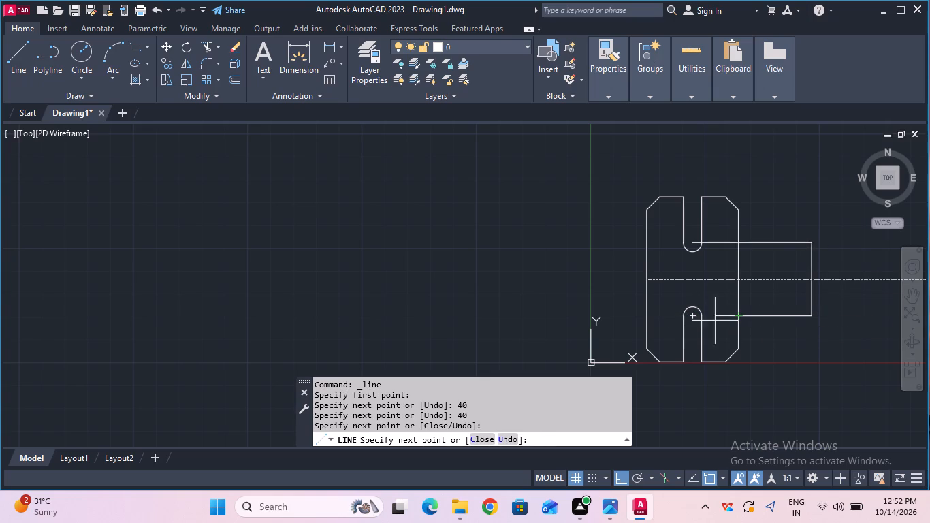
{"action": "key", "text": "Escape"}
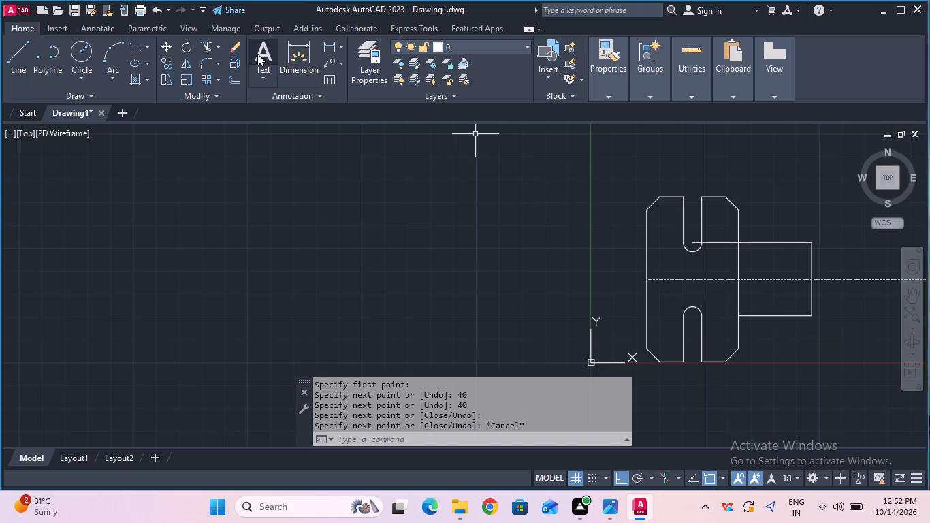
Trim away the horizontal reference line between the upper slot's arc centre and the body's right side.
{"action": "double_click", "coordinate": [207, 52]}
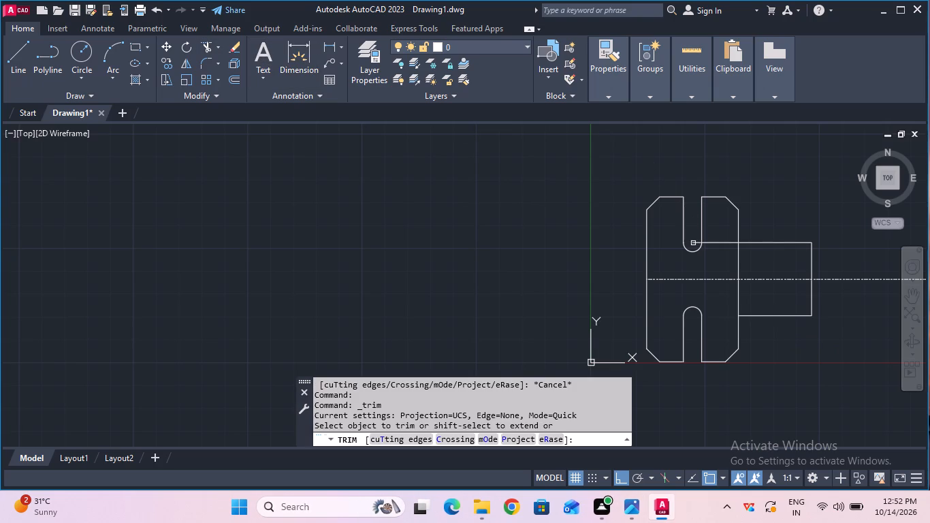
{"action": "left_click", "coordinate": [693, 243]}
{"action": "left_click", "coordinate": [708, 244]}
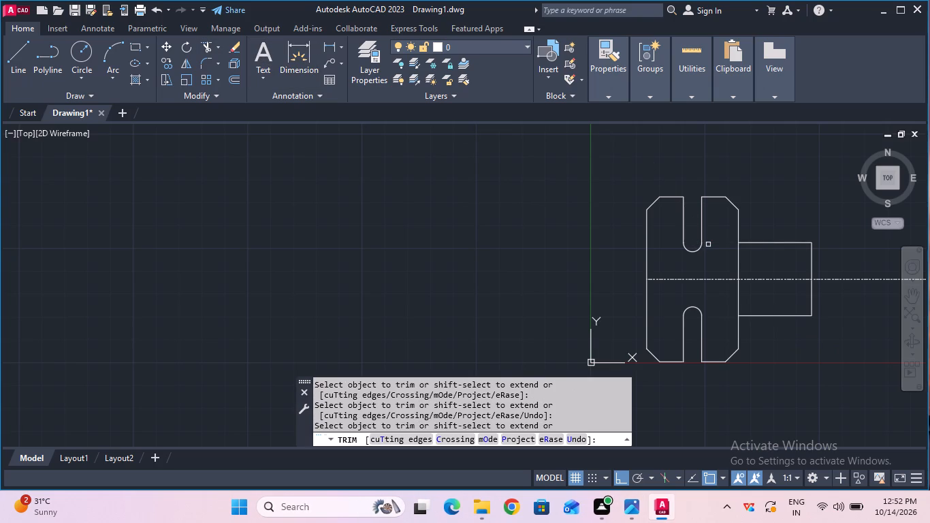
{"action": "key", "text": "Escape"}
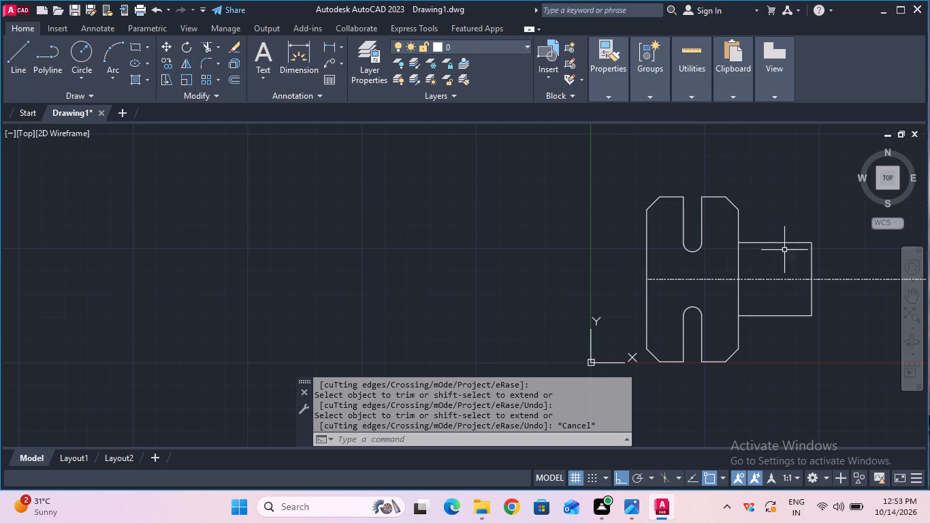
Offset the horizontal centreline 7.5 mm to both sides, above and below it.
{"action": "middle_click_drag", "start_coordinate": [854, 296], "coordinate": [554, 268]}
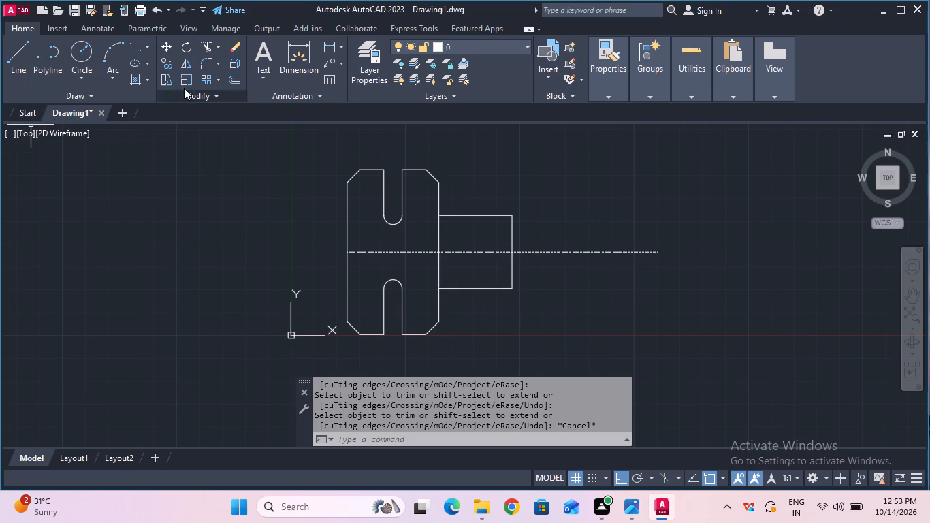
{"action": "left_click", "coordinate": [236, 78]}
{"action": "left_click", "coordinate": [586, 251]}
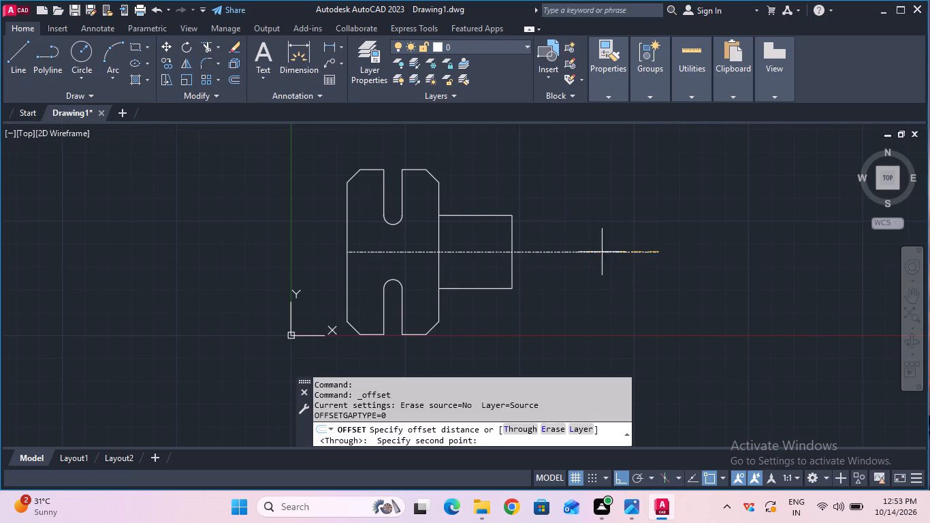
{"action": "left_click", "coordinate": [656, 249]}
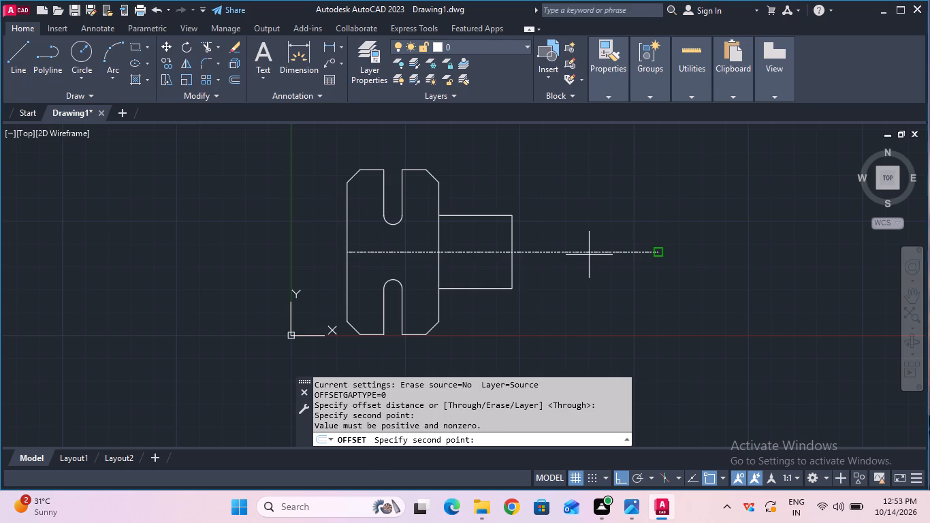
{"action": "double_click", "coordinate": [658, 251]}
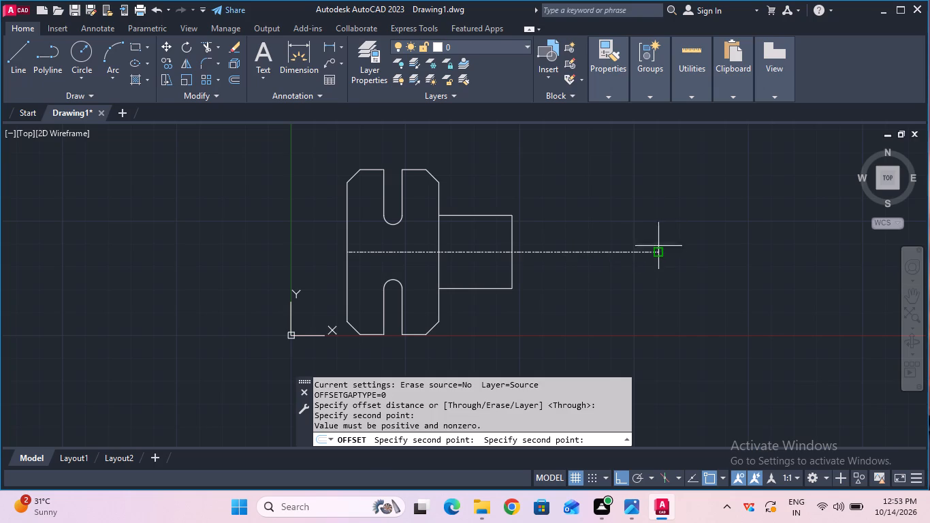
{"action": "type", "text": "7.5"}
{"action": "key", "text": "Return"}
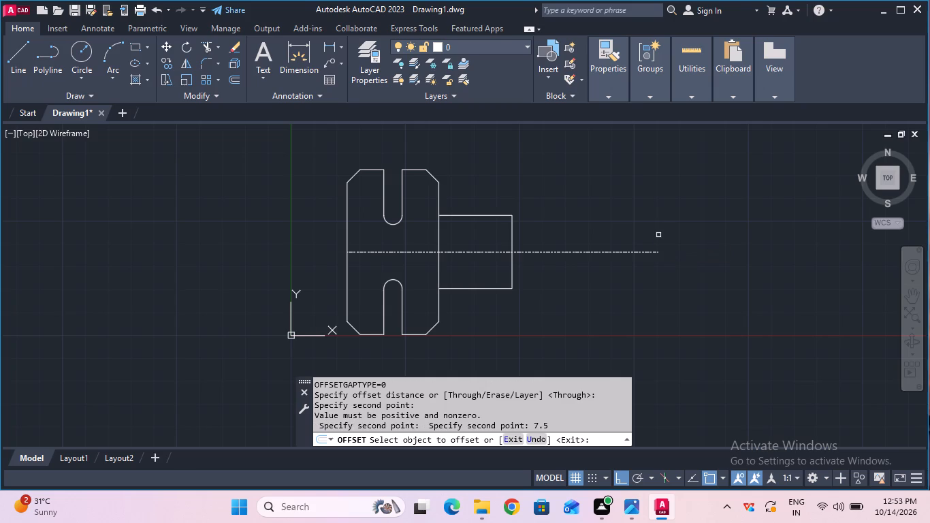
{"action": "left_click", "coordinate": [587, 251]}
{"action": "left_click", "coordinate": [589, 243]}
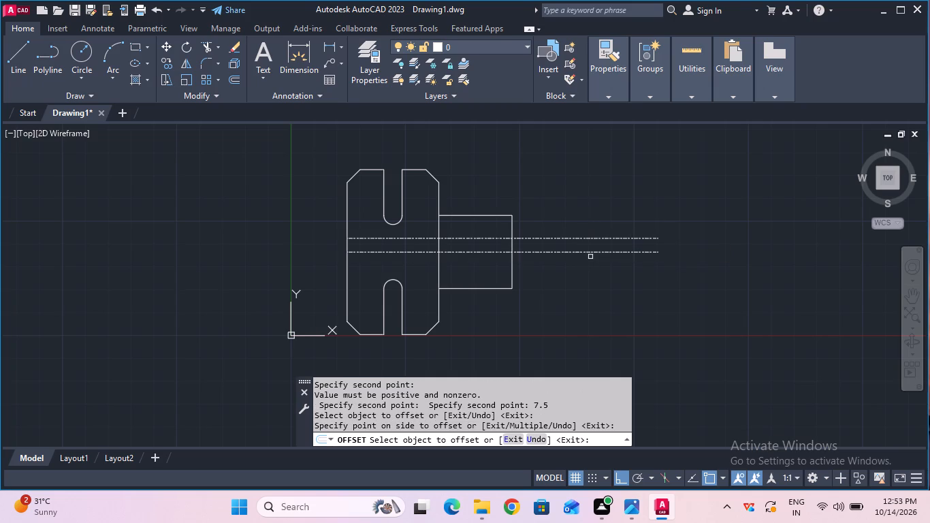
{"action": "left_click", "coordinate": [593, 251]}
{"action": "left_click", "coordinate": [593, 268]}
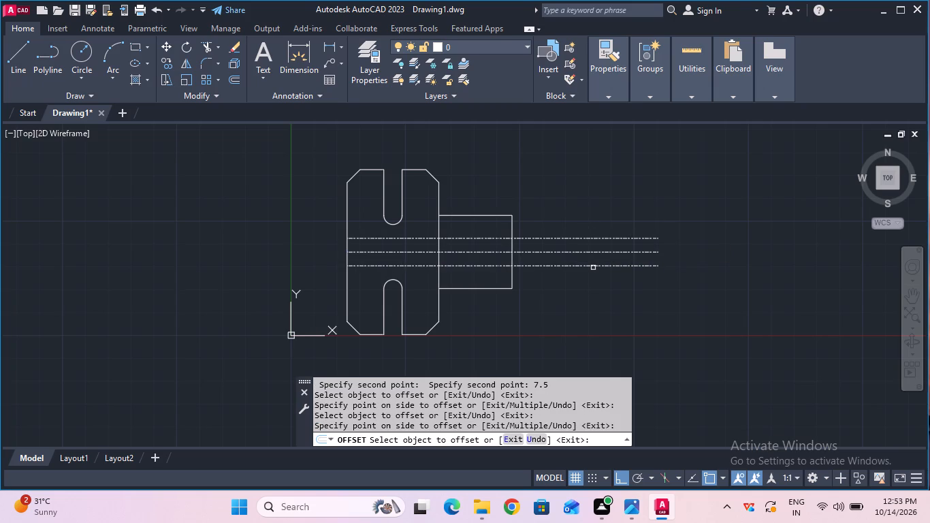
{"action": "key", "text": "Escape"}
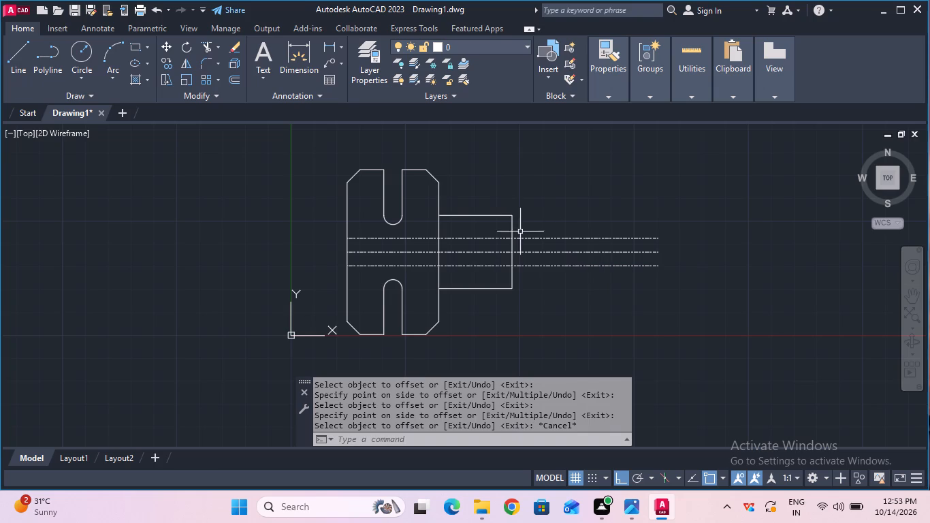
Trim off the parts of both offset lines that run inside the slotted body and the 40 mm projection.
{"action": "left_click", "coordinate": [204, 46]}
{"action": "left_click", "coordinate": [385, 240]}
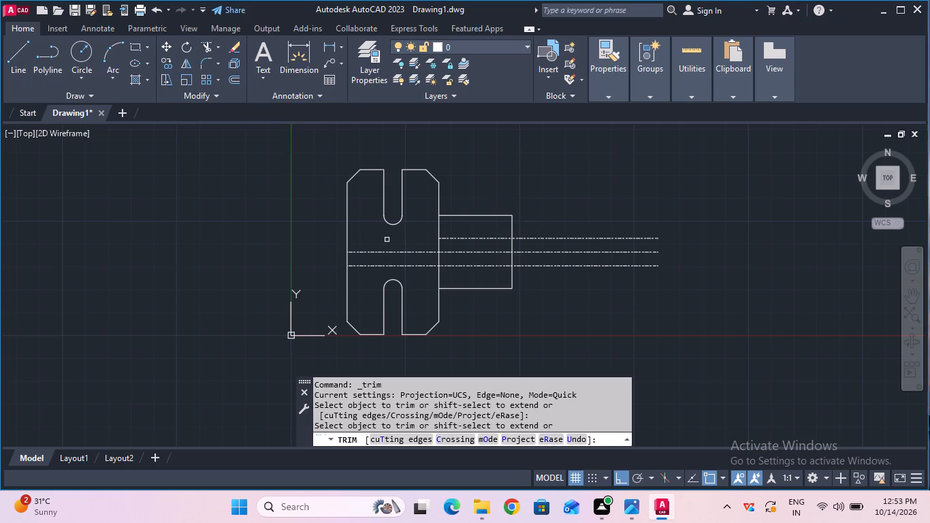
{"action": "left_click", "coordinate": [451, 238]}
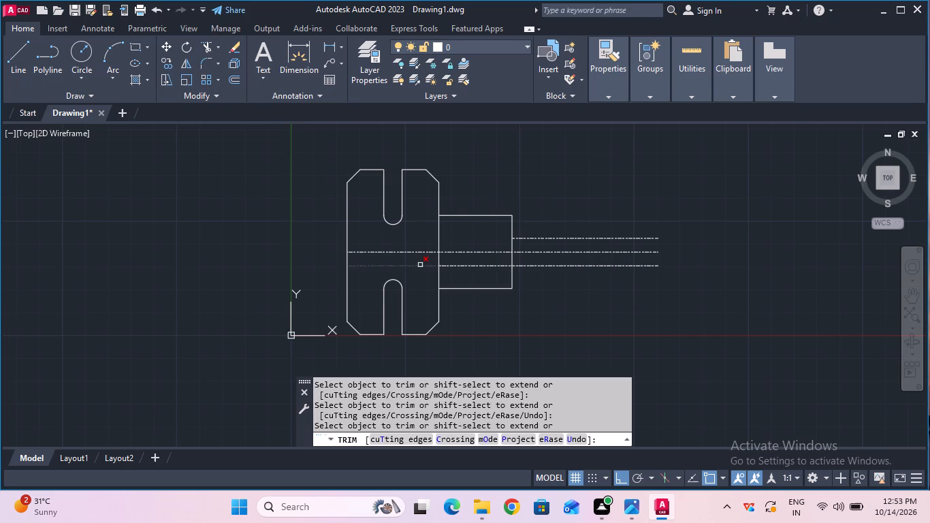
{"action": "left_click", "coordinate": [420, 265]}
{"action": "left_click", "coordinate": [458, 265]}
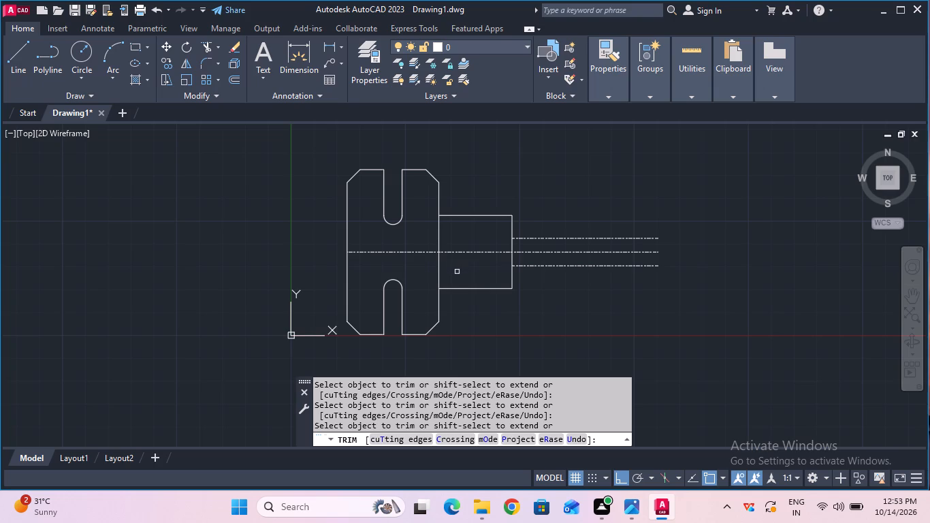
{"action": "key", "text": "Escape"}
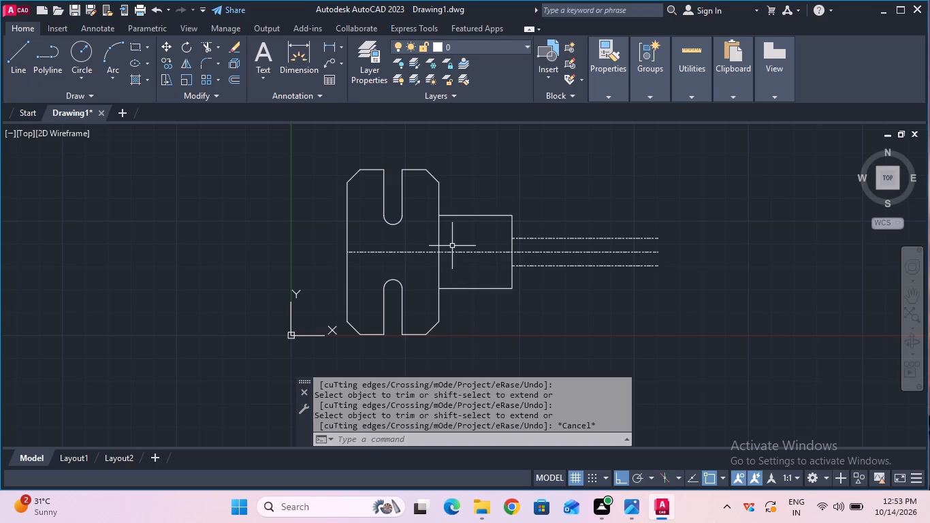
Check the vertical spacing between the outer ends of the two offset lines with a linear dimension, without placing it.
{"action": "left_click", "coordinate": [330, 49]}
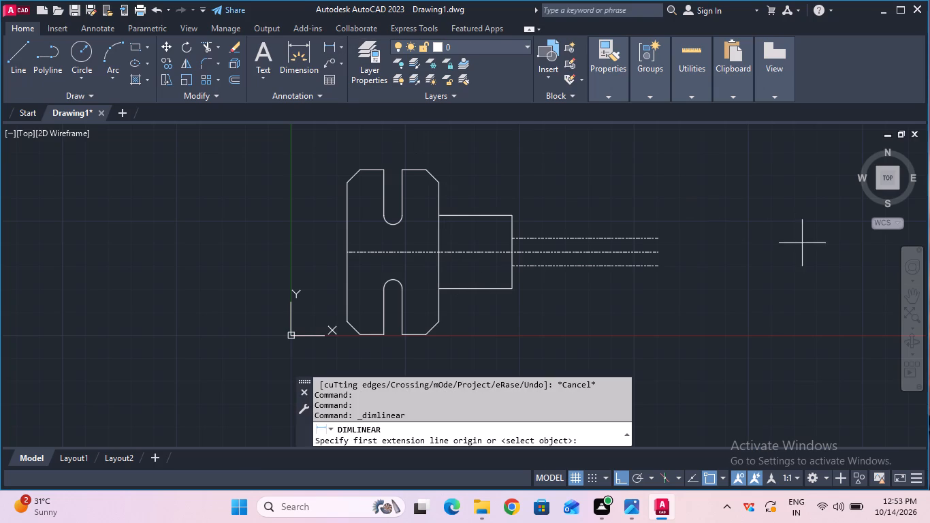
{"action": "left_click", "coordinate": [659, 240]}
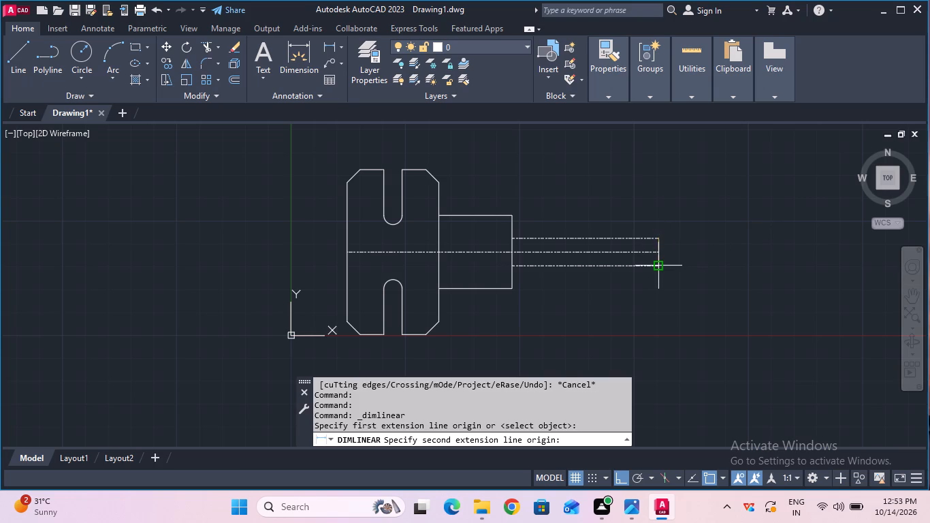
{"action": "left_click", "coordinate": [658, 264]}
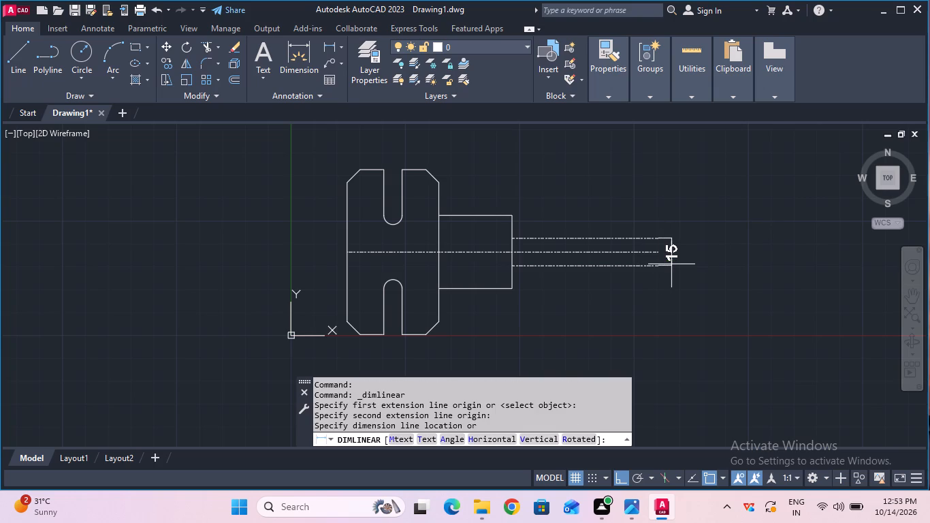
{"action": "key", "text": "Escape"}
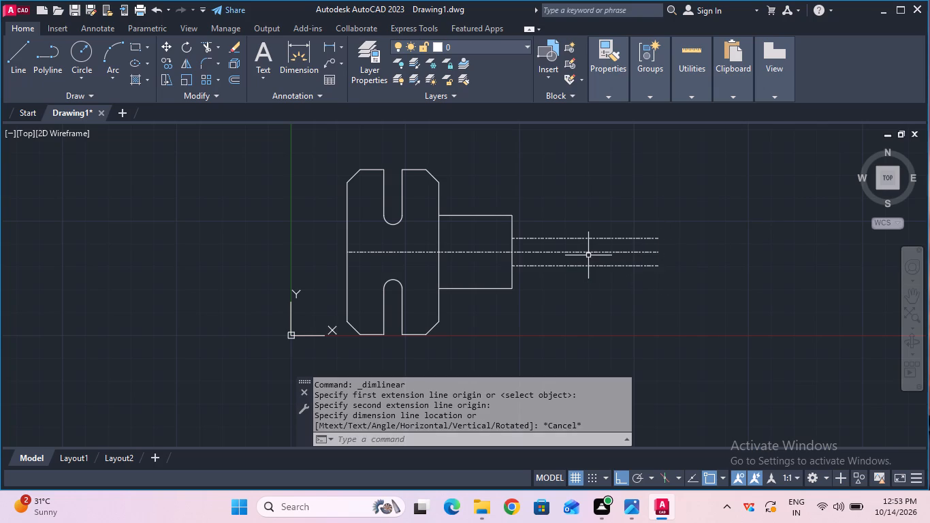
Change the linetype of the lower and upper offset lines to ByLayer.
{"action": "left_click", "coordinate": [586, 266]}
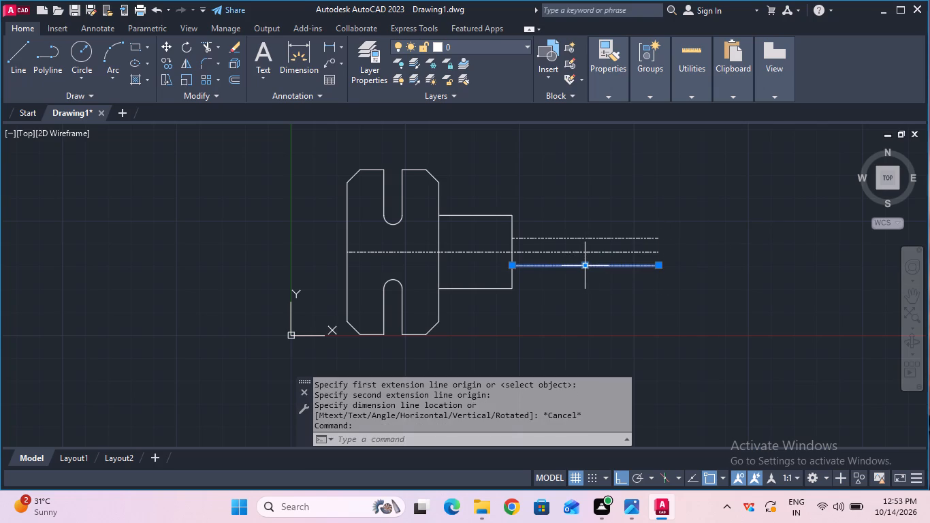
{"action": "key", "text": "p"}
{"action": "key", "text": "r"}
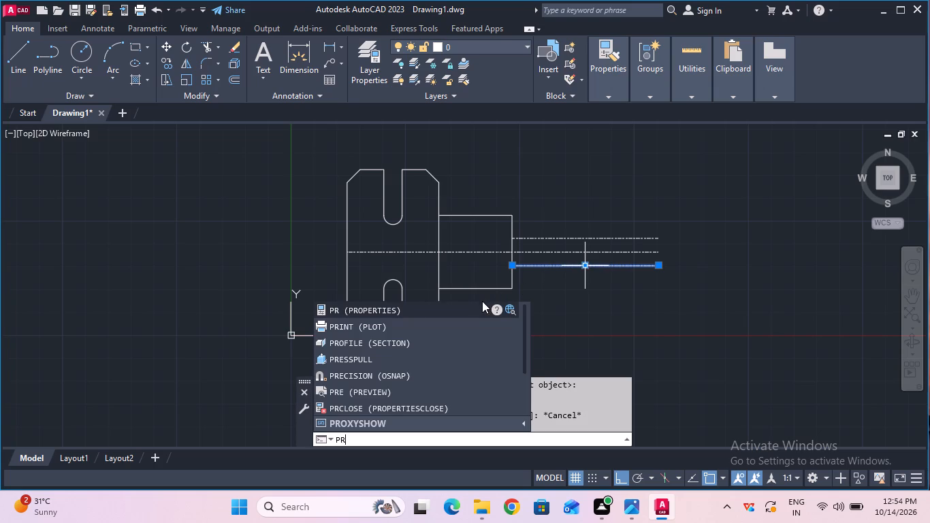
{"action": "left_click", "coordinate": [478, 304]}
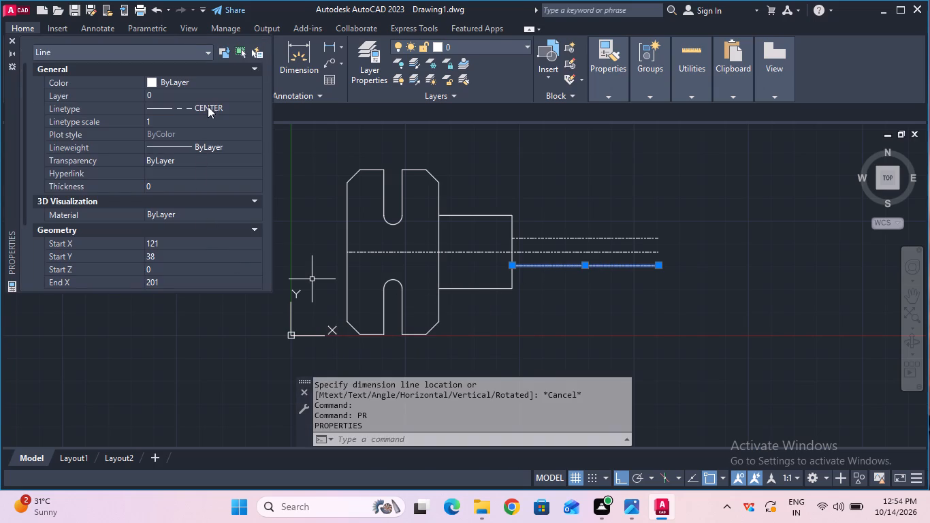
{"action": "left_click", "coordinate": [208, 103]}
{"action": "left_click", "coordinate": [220, 113]}
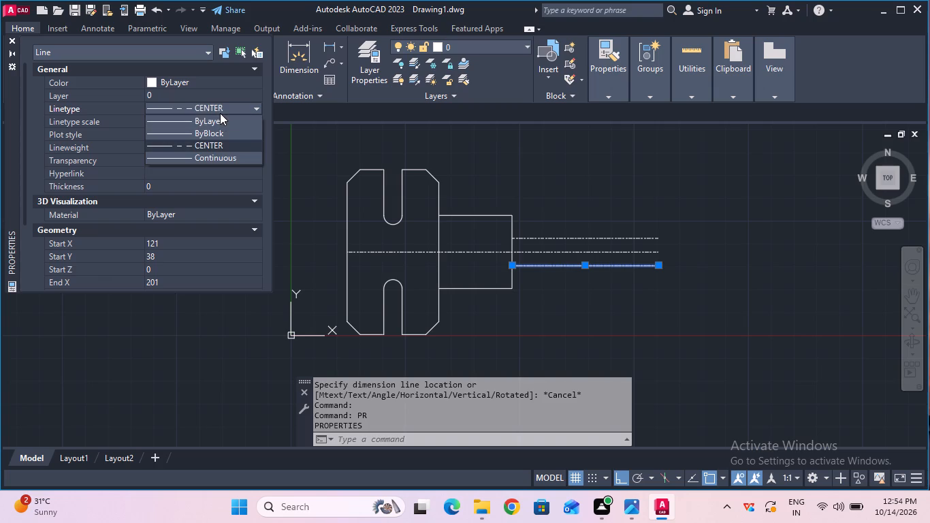
{"action": "left_click", "coordinate": [221, 120]}
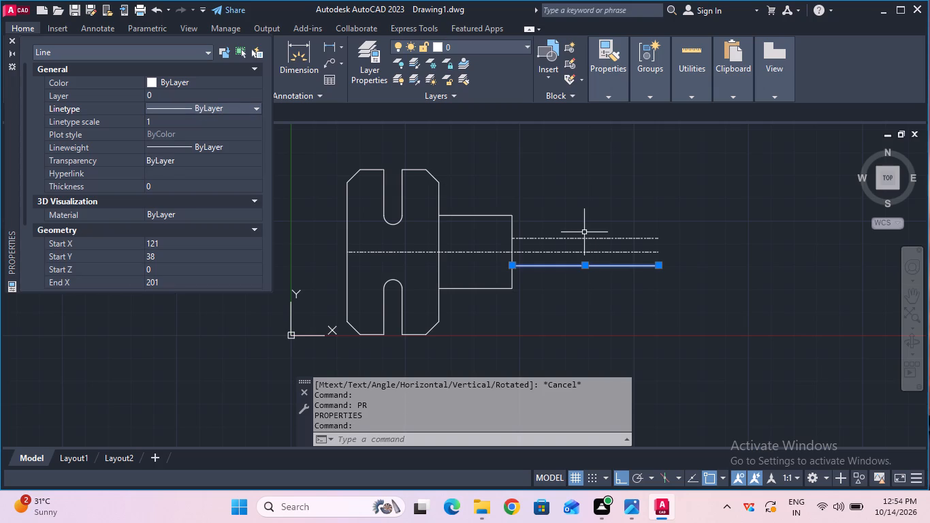
{"action": "left_click", "coordinate": [585, 236]}
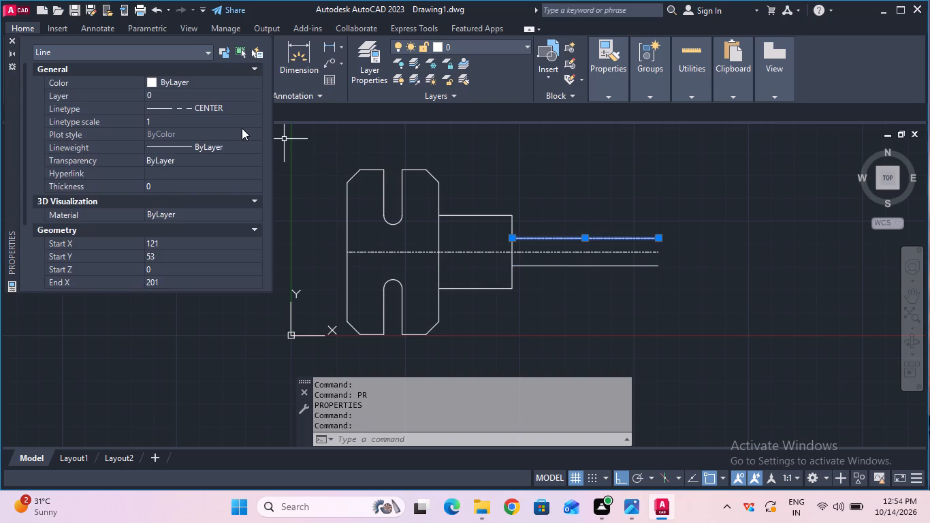
{"action": "left_click", "coordinate": [229, 109]}
{"action": "left_click", "coordinate": [238, 112]}
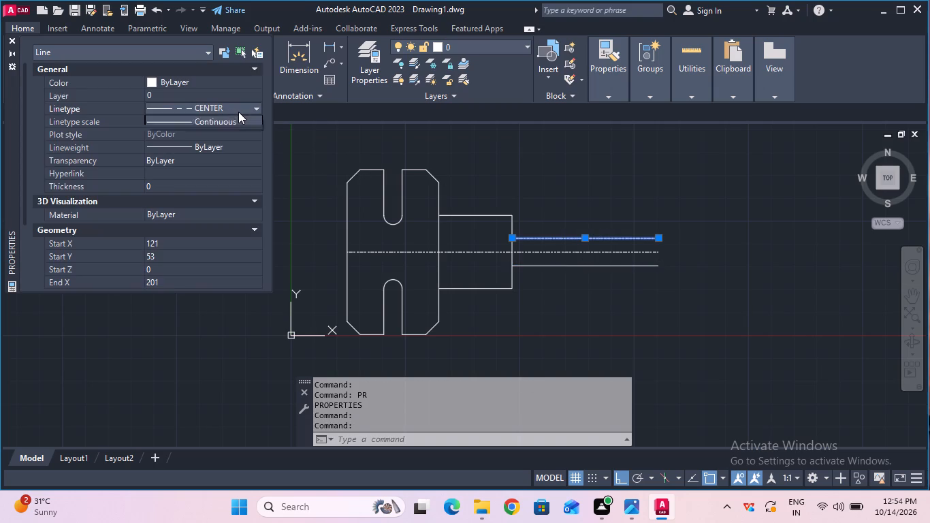
{"action": "left_click", "coordinate": [239, 118]}
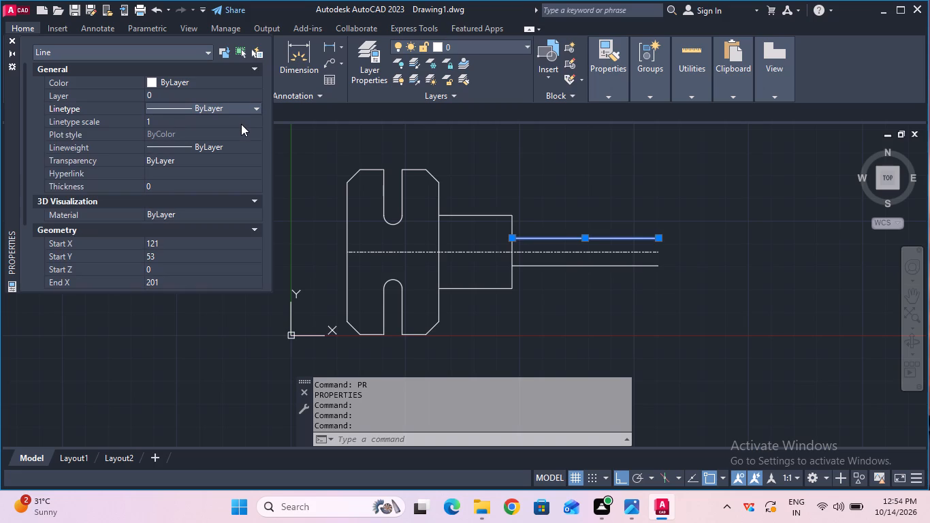
{"action": "key", "text": "Escape"}
{"action": "left_click", "coordinate": [12, 42]}
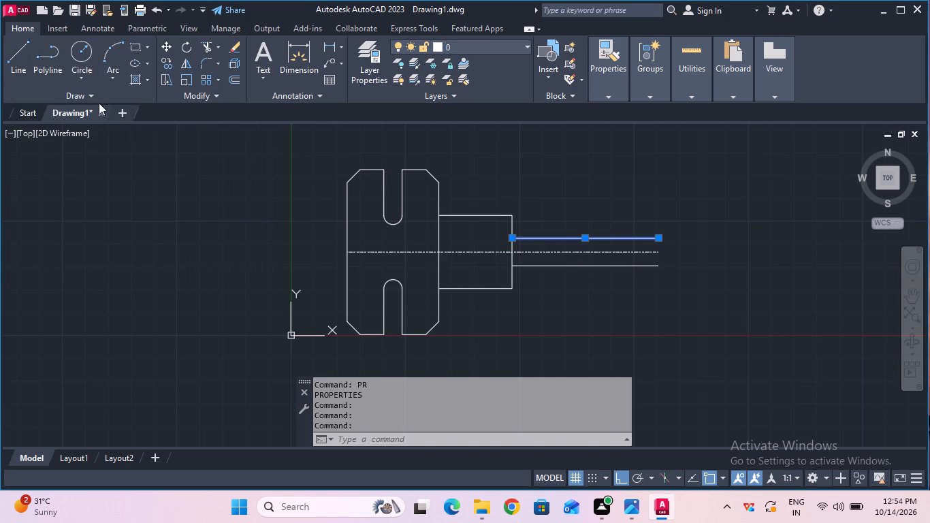
Draw a vertical line joining the outer ends of the two offset lines to close the narrow shank.
{"action": "left_click", "coordinate": [18, 69]}
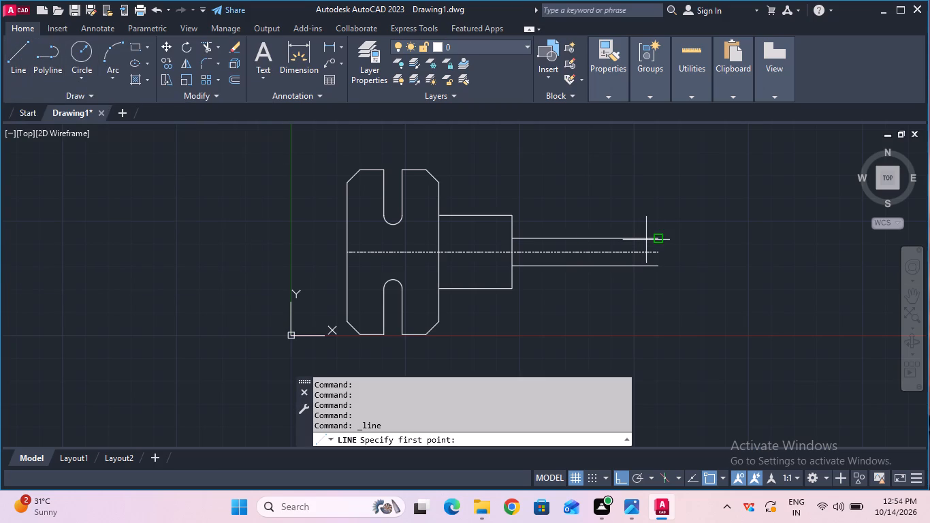
{"action": "left_click", "coordinate": [657, 239]}
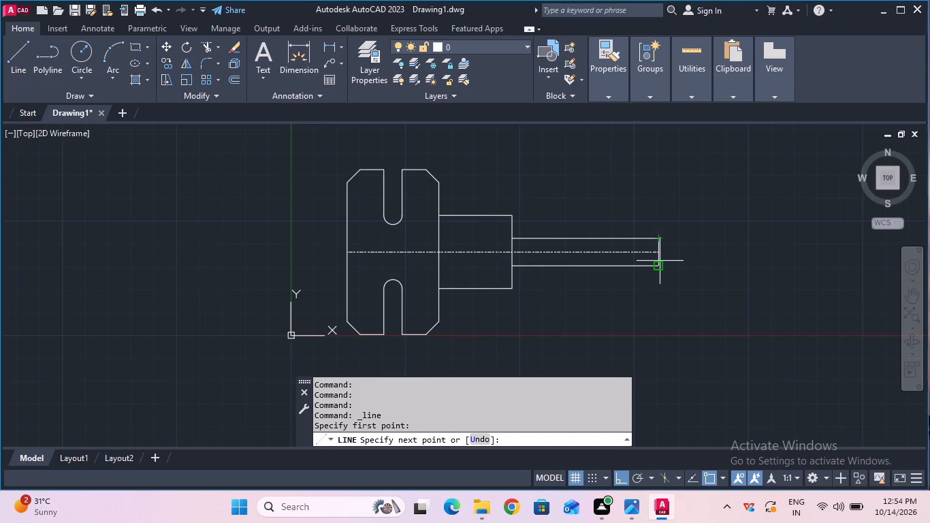
{"action": "left_click", "coordinate": [660, 263]}
{"action": "key", "text": "Escape"}
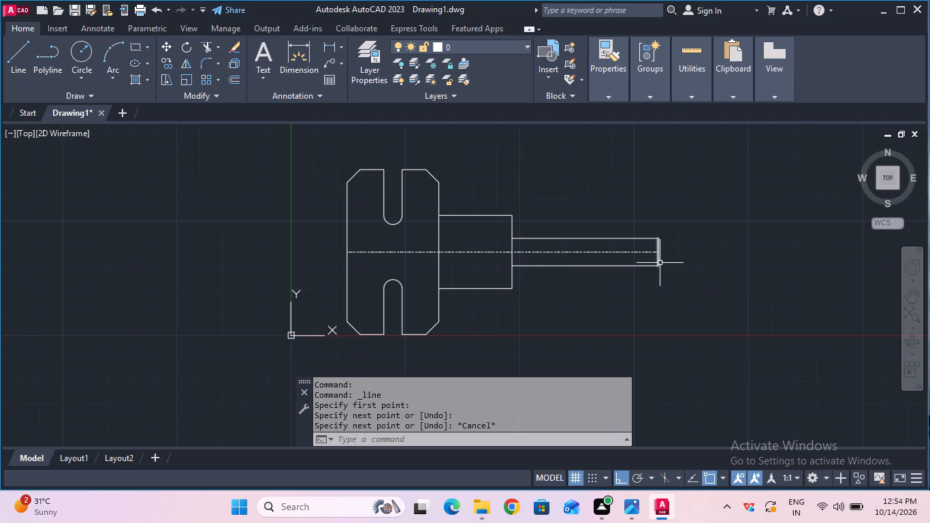
Trim away the part of the 40 mm projection's end line that lies between the shank's upper and lower edges.
{"action": "scroll", "coordinate": [655, 264], "scroll_direction": "up", "scroll_amount": 1}
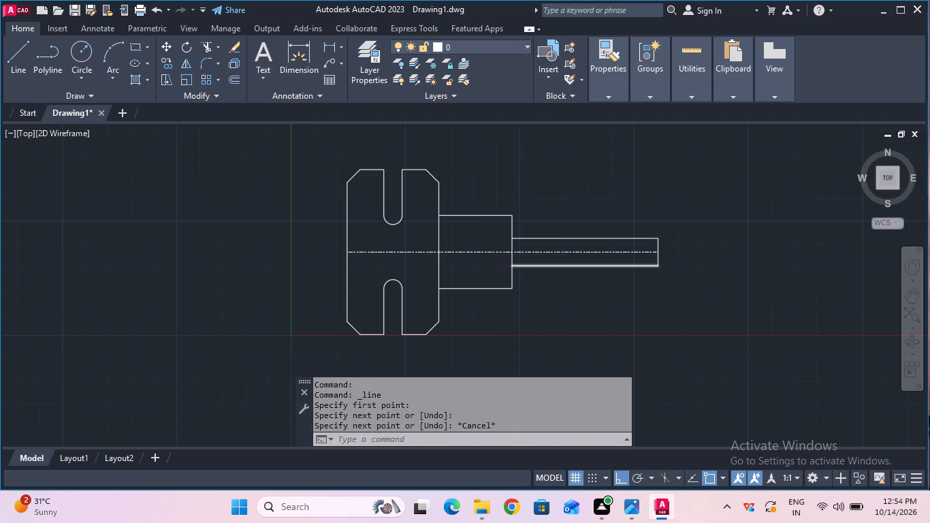
{"action": "left_click", "coordinate": [211, 53]}
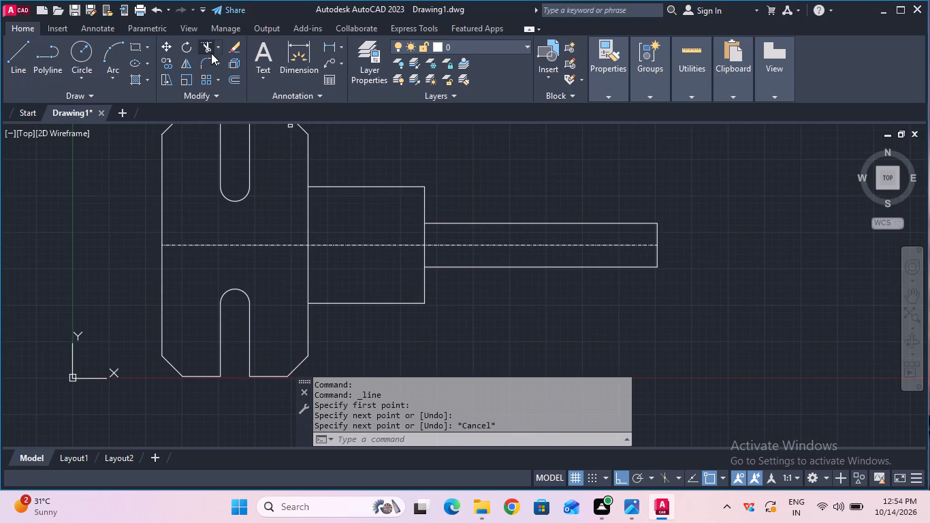
{"action": "left_click_drag", "start_coordinate": [394, 230], "coordinate": [419, 229]}
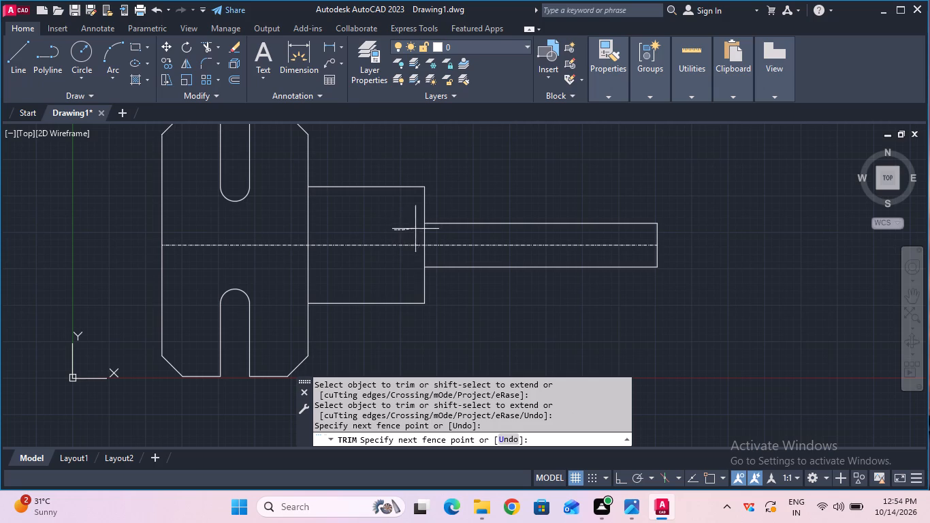
{"action": "left_click_drag", "start_coordinate": [419, 229], "coordinate": [434, 232]}
{"action": "left_click_drag", "start_coordinate": [430, 259], "coordinate": [399, 265]}
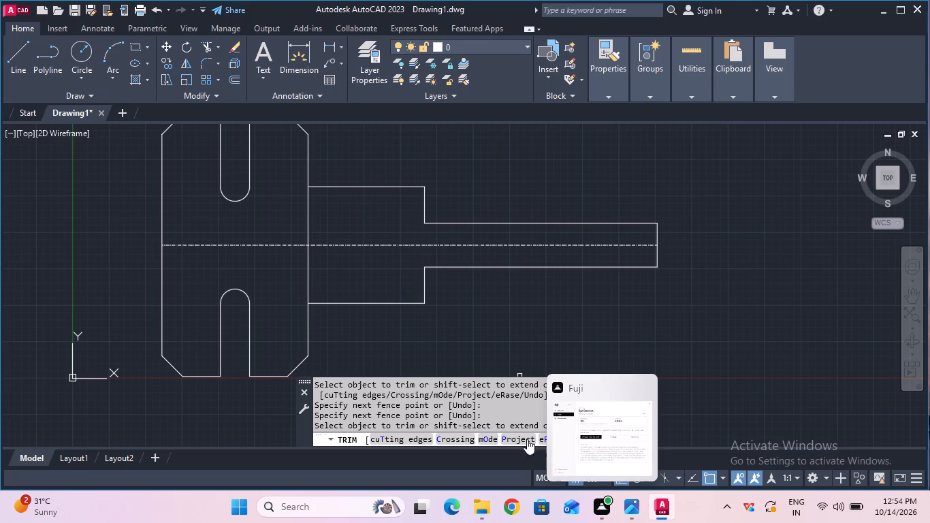
Draw a vertical reference line upward from the upper end of the slotted body's left edge.
{"action": "scroll", "coordinate": [541, 311], "scroll_direction": "down", "scroll_amount": 1}
{"action": "middle_click_drag", "start_coordinate": [541, 311], "coordinate": [544, 313]}
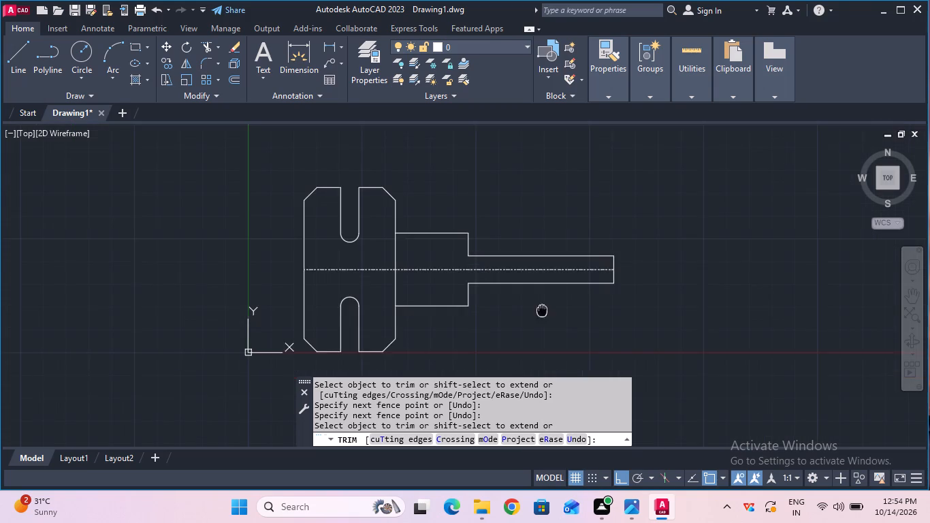
{"action": "middle_click_drag", "start_coordinate": [544, 313], "coordinate": [592, 338]}
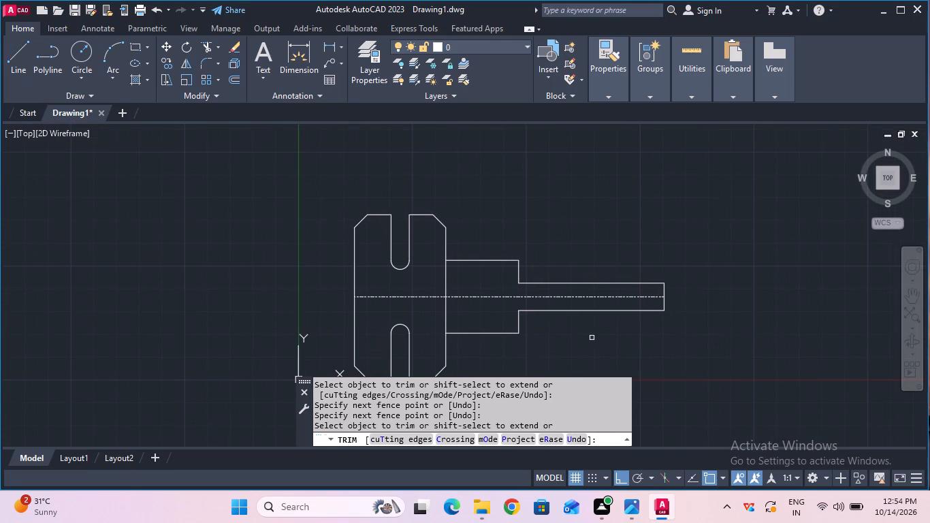
{"action": "key", "text": "Escape"}
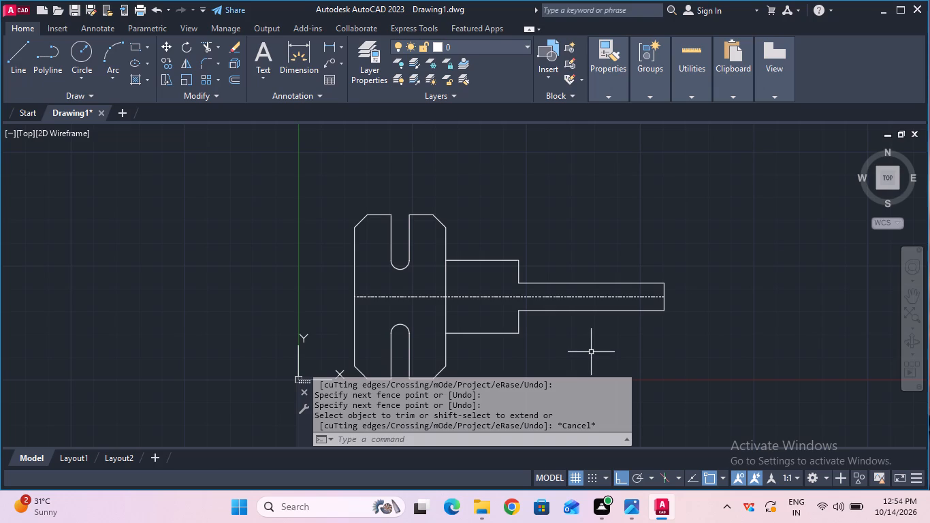
{"action": "middle_click_drag", "start_coordinate": [513, 227], "coordinate": [548, 285]}
{"action": "scroll", "coordinate": [548, 285], "scroll_direction": "down", "scroll_amount": 1}
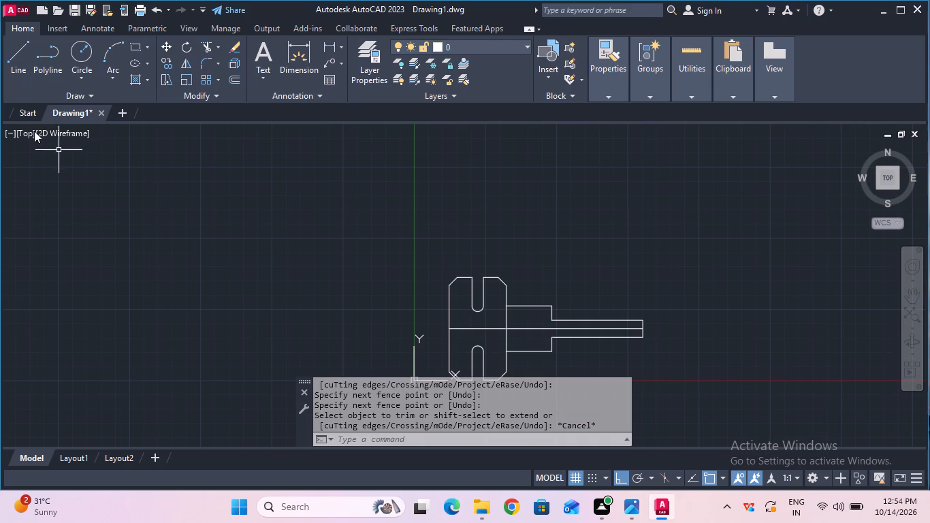
{"action": "left_click", "coordinate": [22, 75]}
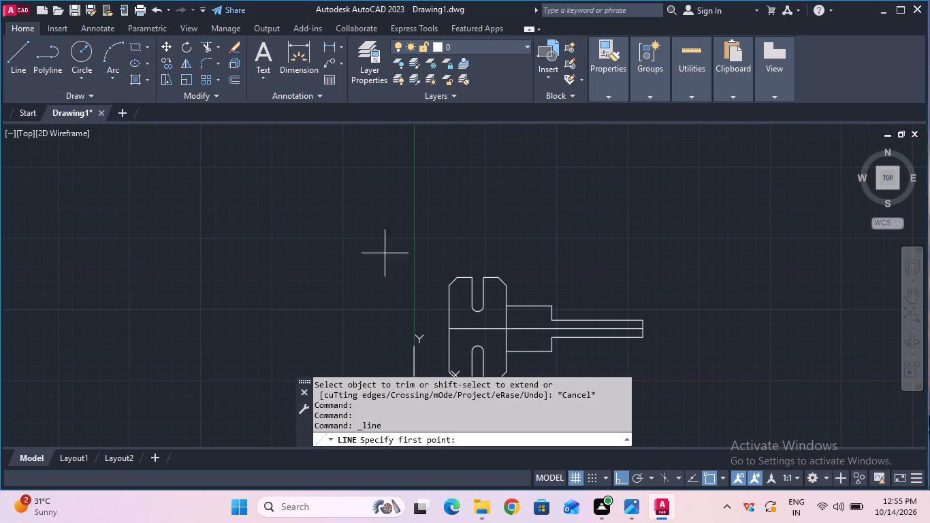
{"action": "left_click", "coordinate": [453, 286]}
{"action": "left_click", "coordinate": [448, 217]}
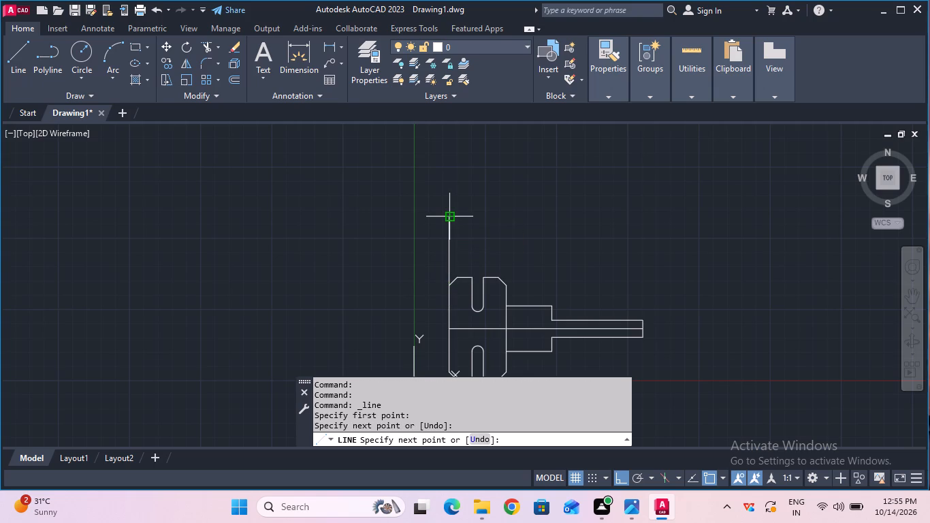
{"action": "key", "text": "Escape"}
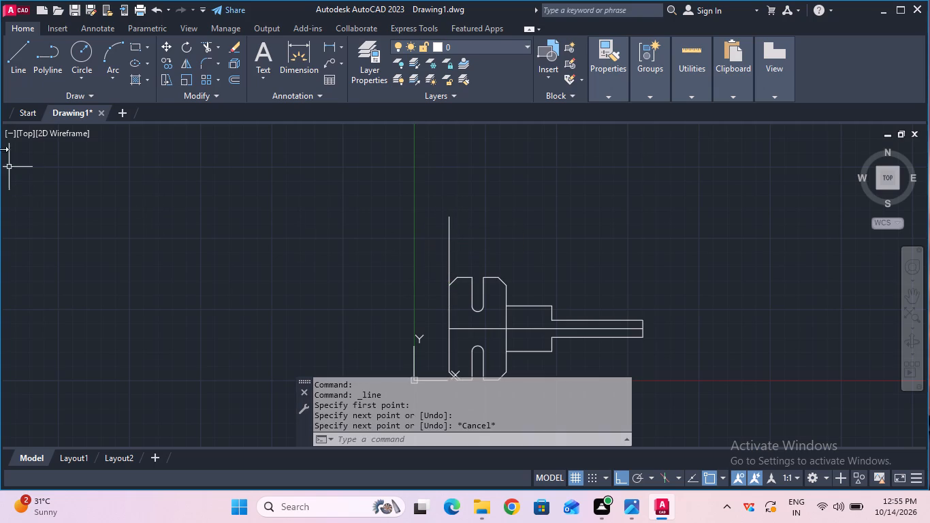
Draw a 95 mm horizontal line to the right from the top end of the vertical reference line.
{"action": "left_click", "coordinate": [18, 69]}
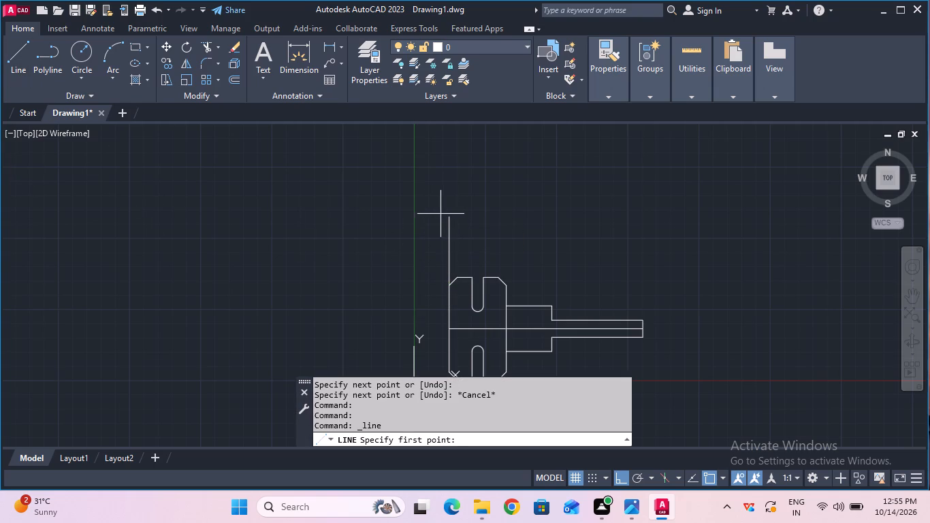
{"action": "left_click", "coordinate": [447, 217]}
{"action": "type", "text": "95"}
{"action": "key", "text": "Return"}
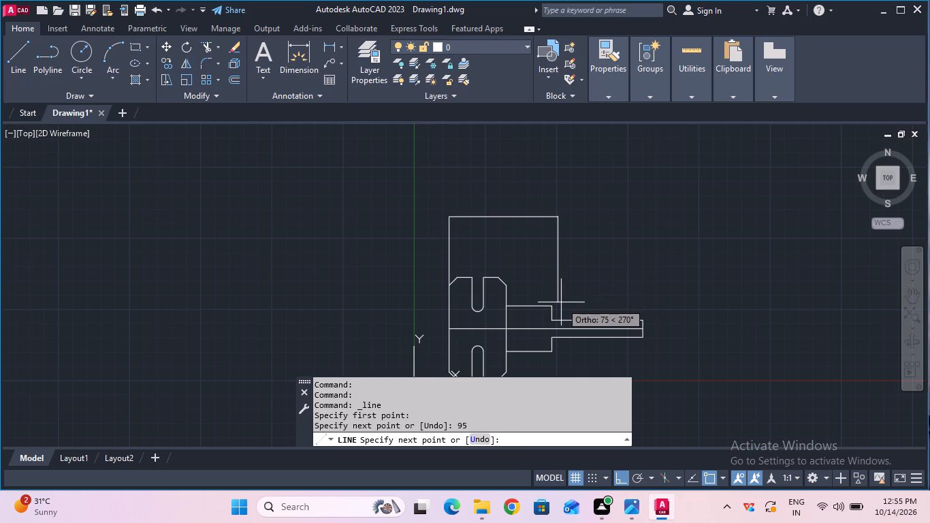
{"action": "key", "text": "Escape"}
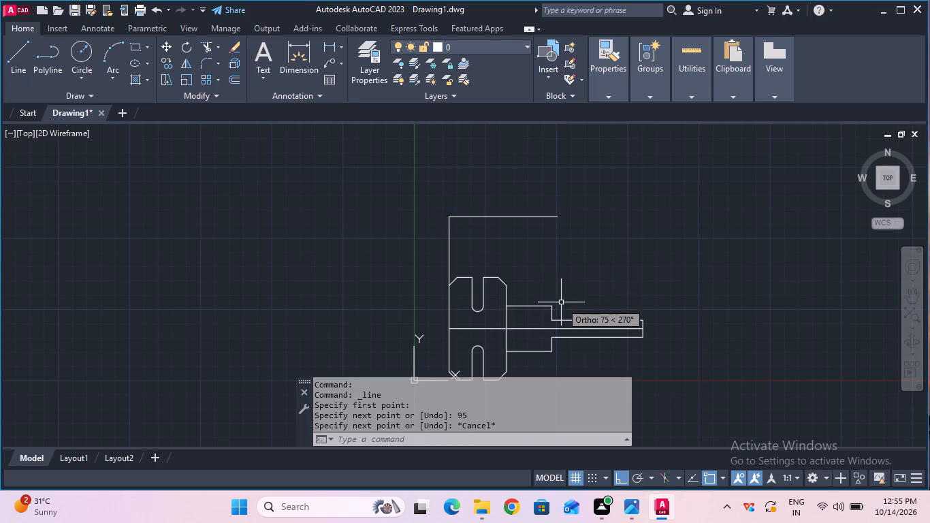
Check the length of the wide projection's upper edge with a linear dimension, without placing it.
{"action": "left_click_drag", "start_coordinate": [332, 42], "coordinate": [332, 49]}
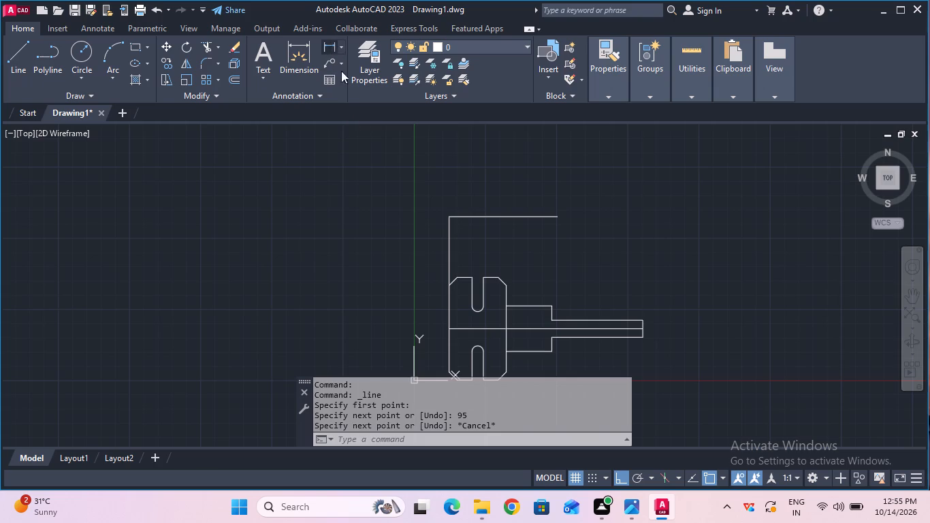
{"action": "left_click", "coordinate": [510, 308]}
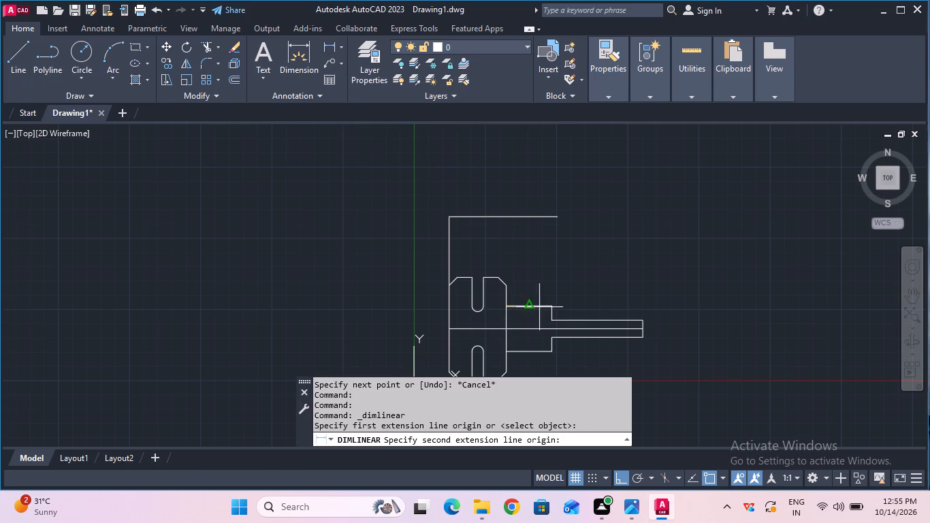
{"action": "left_click", "coordinate": [549, 307]}
{"action": "key", "text": "Escape"}
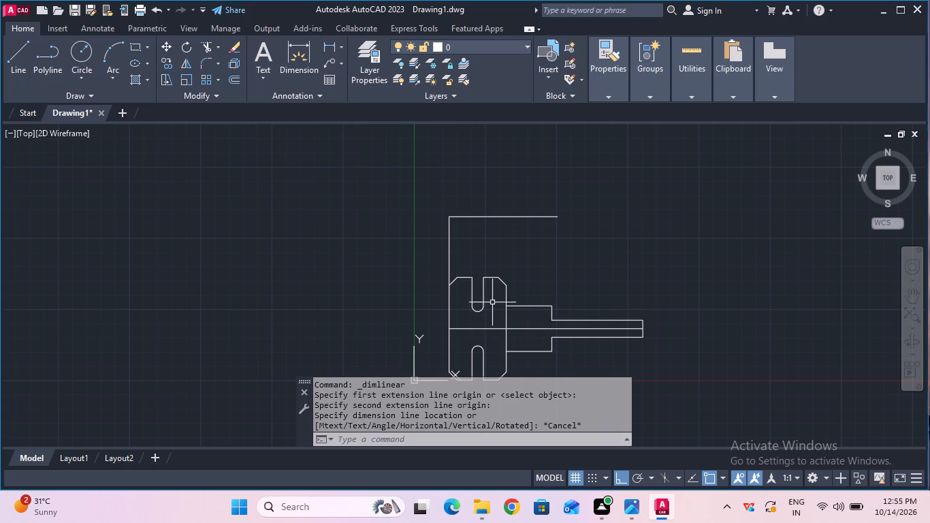
Check the length of the horizontal reference line above the body with a linear dimension, without placing it.
{"action": "left_click_drag", "start_coordinate": [332, 50], "coordinate": [336, 72]}
{"action": "left_click", "coordinate": [332, 50]}
{"action": "left_click", "coordinate": [448, 217]}
{"action": "left_click", "coordinate": [558, 218]}
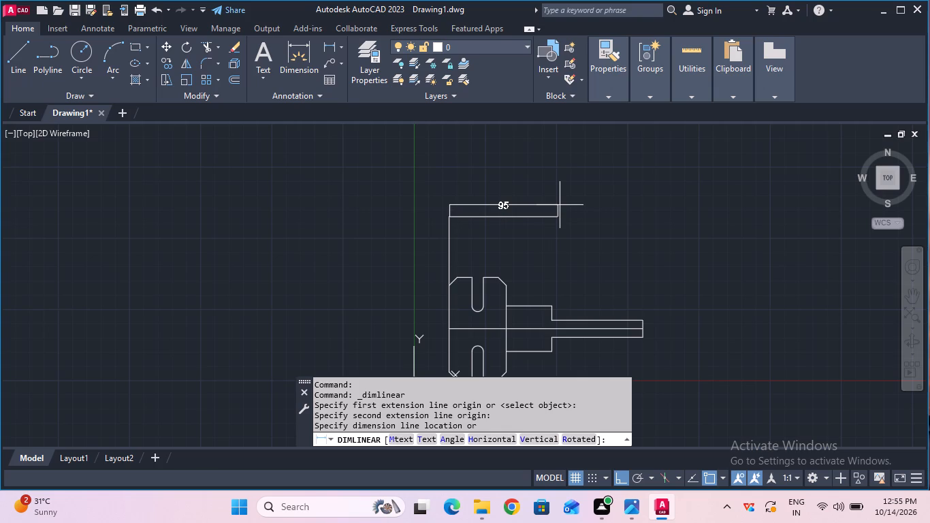
{"action": "key", "text": "Escape"}
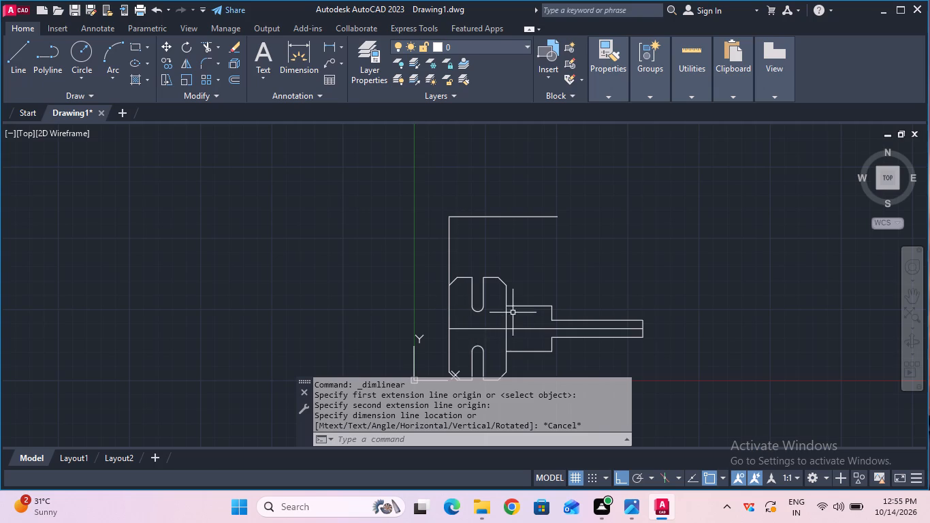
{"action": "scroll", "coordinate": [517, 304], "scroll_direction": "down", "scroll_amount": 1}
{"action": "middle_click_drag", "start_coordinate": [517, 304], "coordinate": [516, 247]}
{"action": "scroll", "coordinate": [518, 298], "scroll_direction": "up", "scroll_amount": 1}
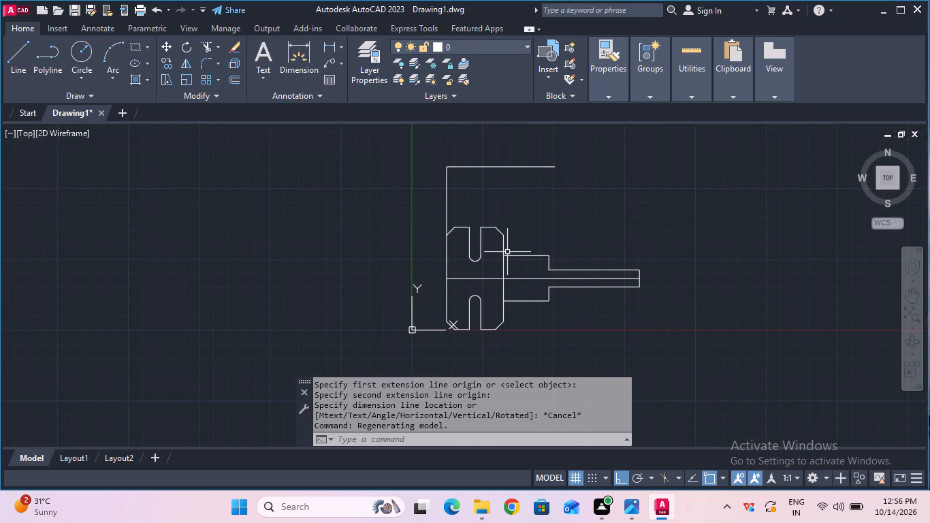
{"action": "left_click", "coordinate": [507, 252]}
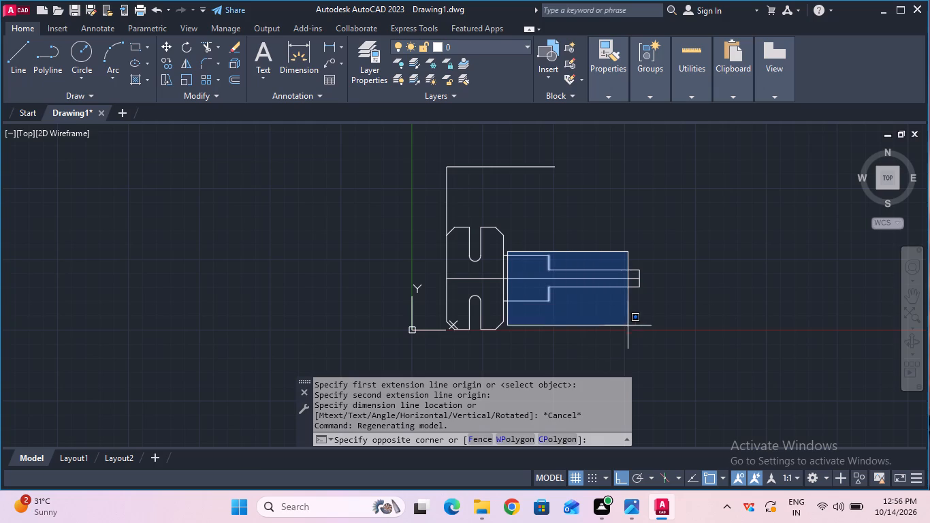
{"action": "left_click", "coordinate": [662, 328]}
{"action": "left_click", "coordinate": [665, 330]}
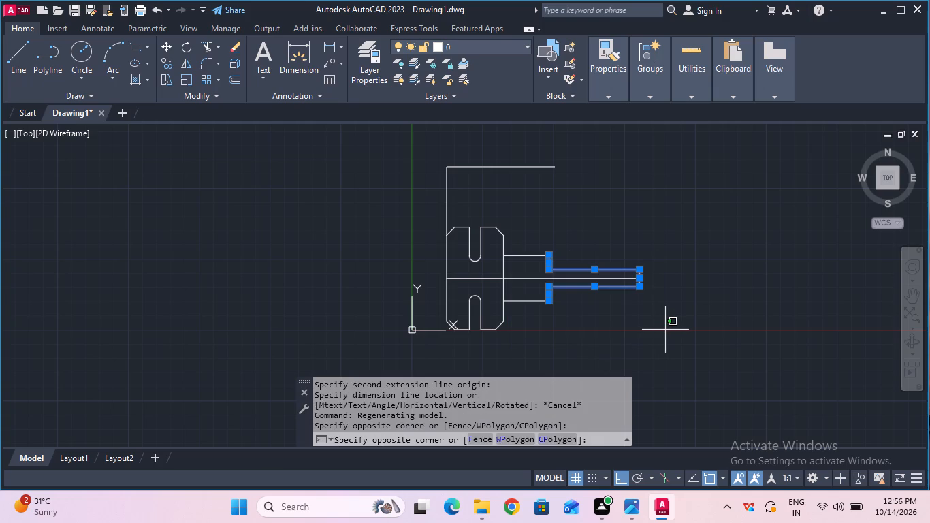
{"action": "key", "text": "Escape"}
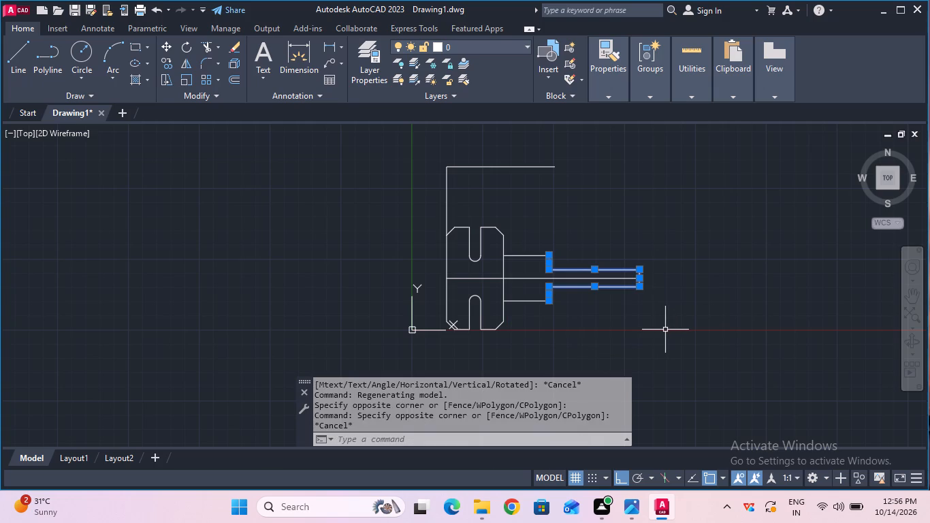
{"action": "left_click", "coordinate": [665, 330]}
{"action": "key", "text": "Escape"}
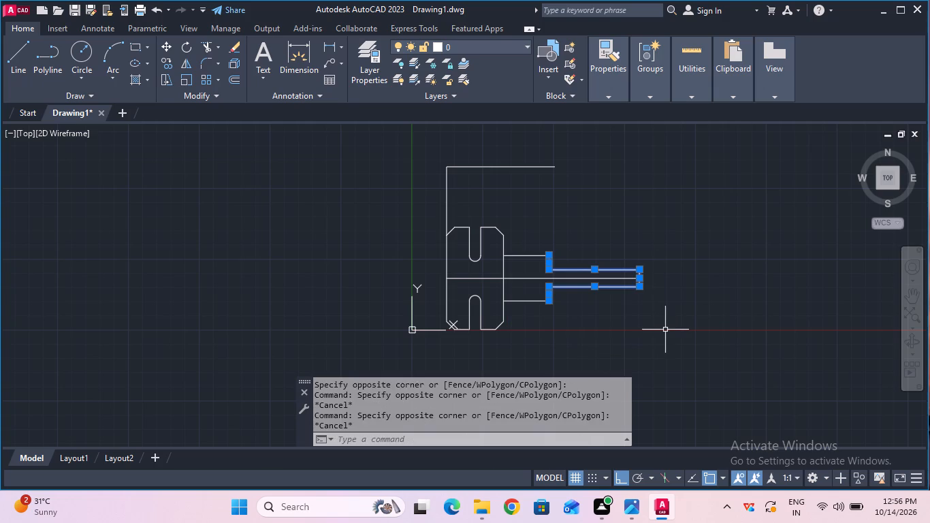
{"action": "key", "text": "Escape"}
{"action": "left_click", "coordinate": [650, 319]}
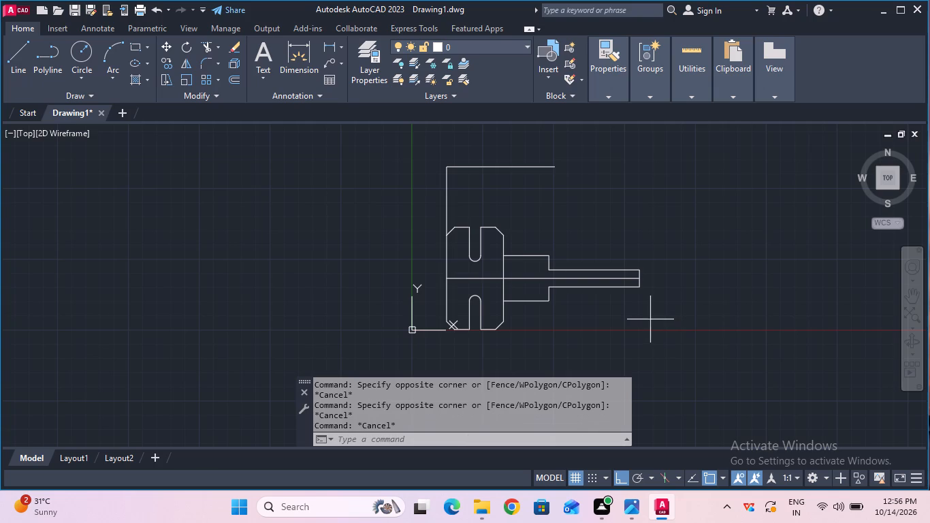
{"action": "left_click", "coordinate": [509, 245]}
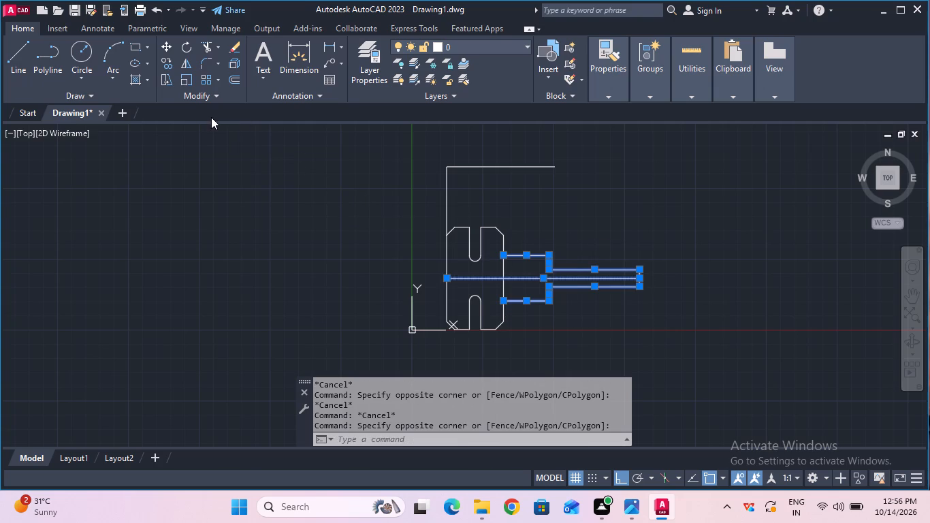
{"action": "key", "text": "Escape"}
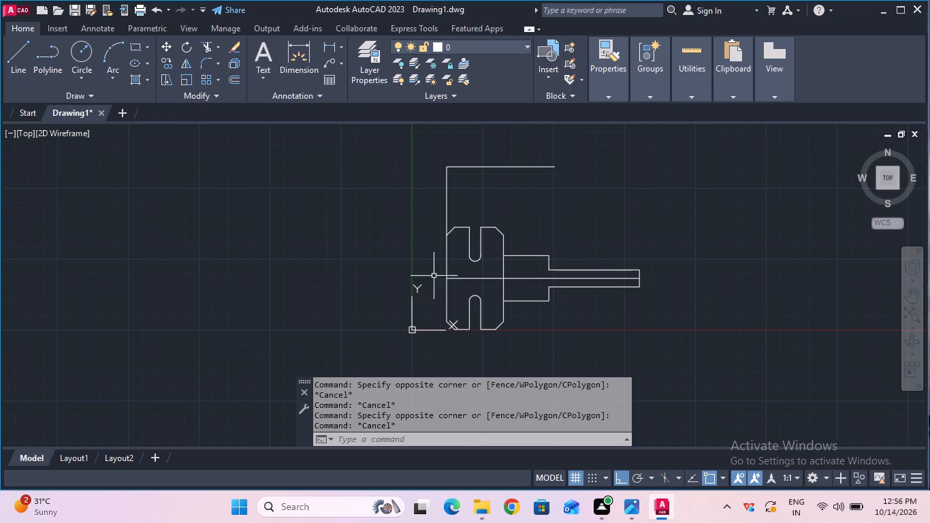
Erase the horizontal centreline running through the body, projection and shank.
{"action": "left_click", "coordinate": [481, 278]}
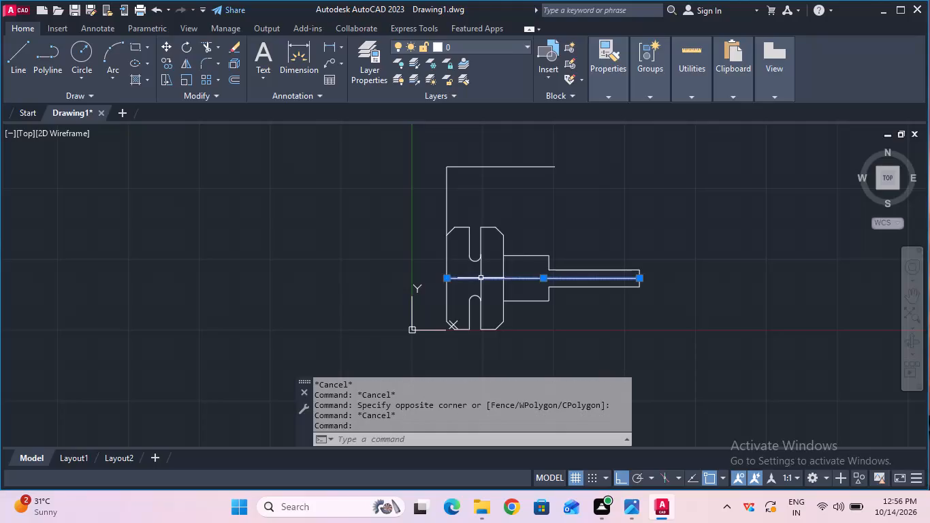
{"action": "key", "text": "Delete"}
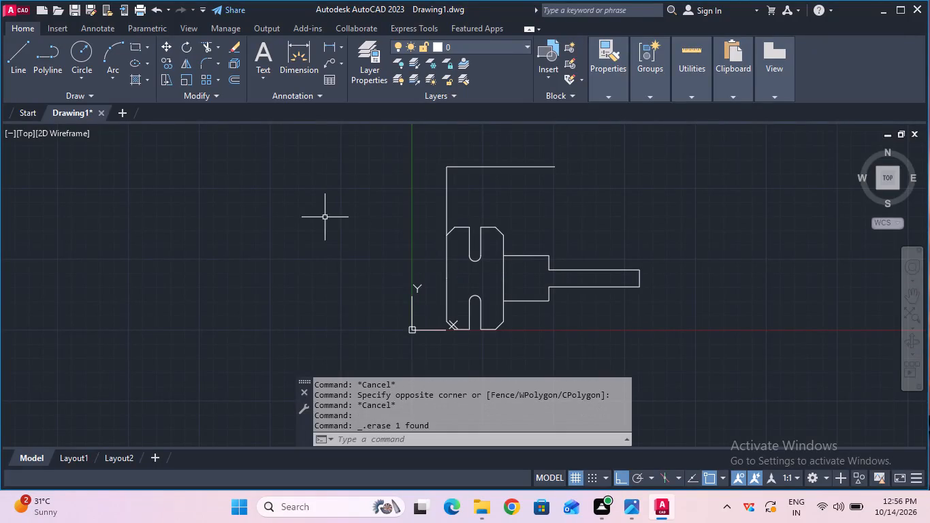
Stretch the wide projection and narrow shank outlines 5 mm to the right, keeping the projection attached to the slotted body.
{"action": "left_click", "coordinate": [659, 325]}
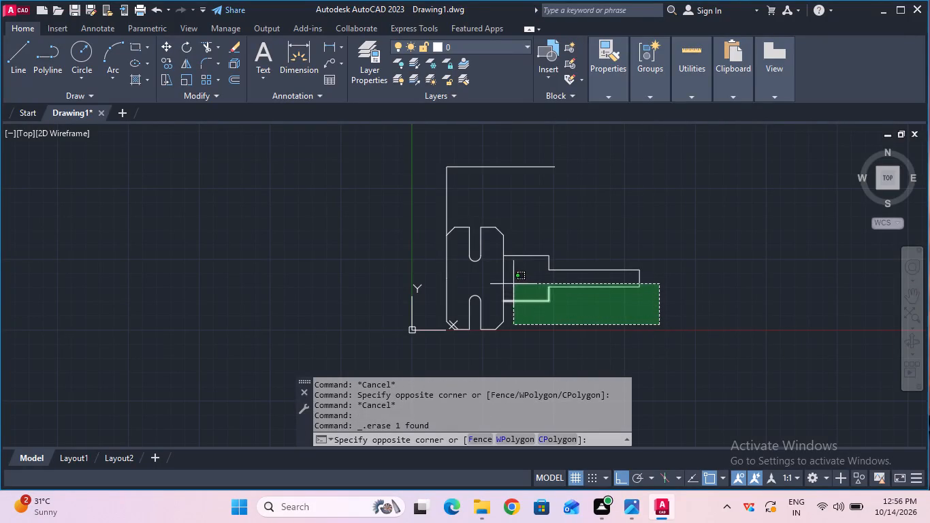
{"action": "left_click", "coordinate": [504, 247]}
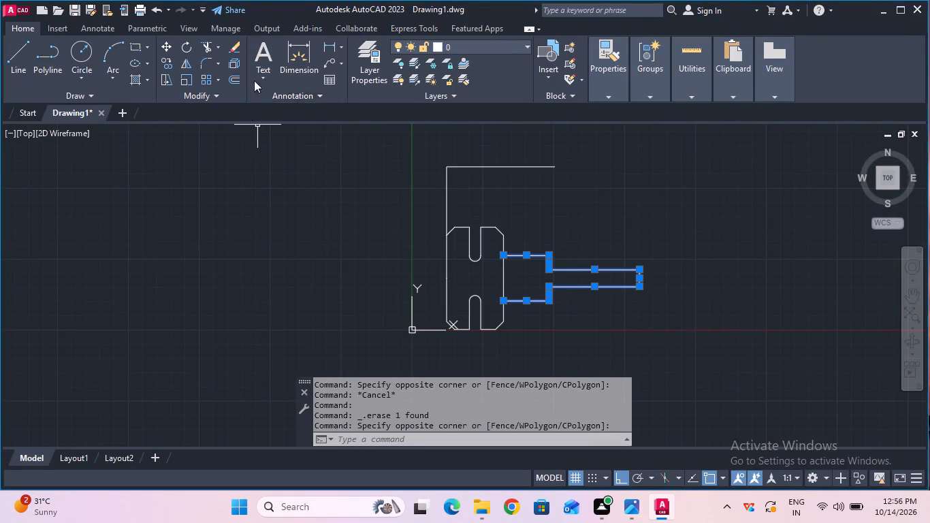
{"action": "left_click", "coordinate": [165, 82]}
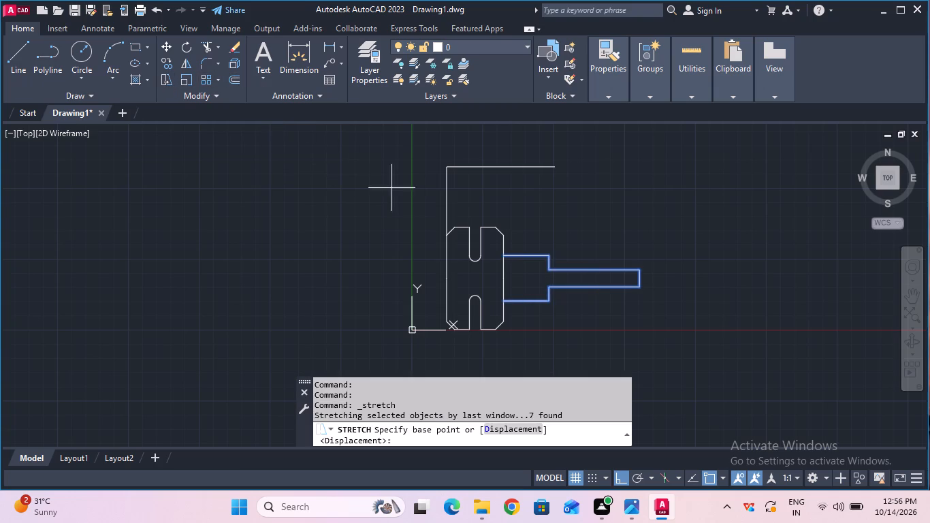
{"action": "left_click", "coordinate": [507, 259]}
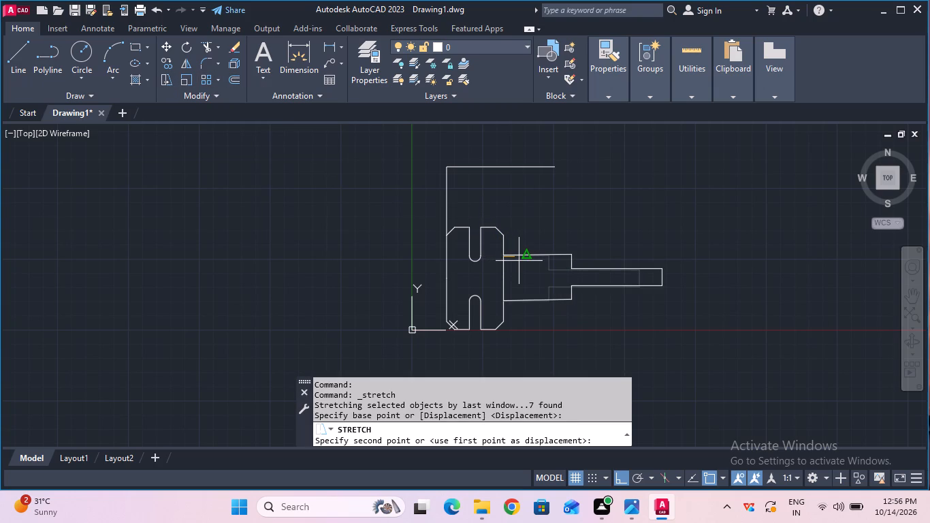
{"action": "key", "text": "5"}
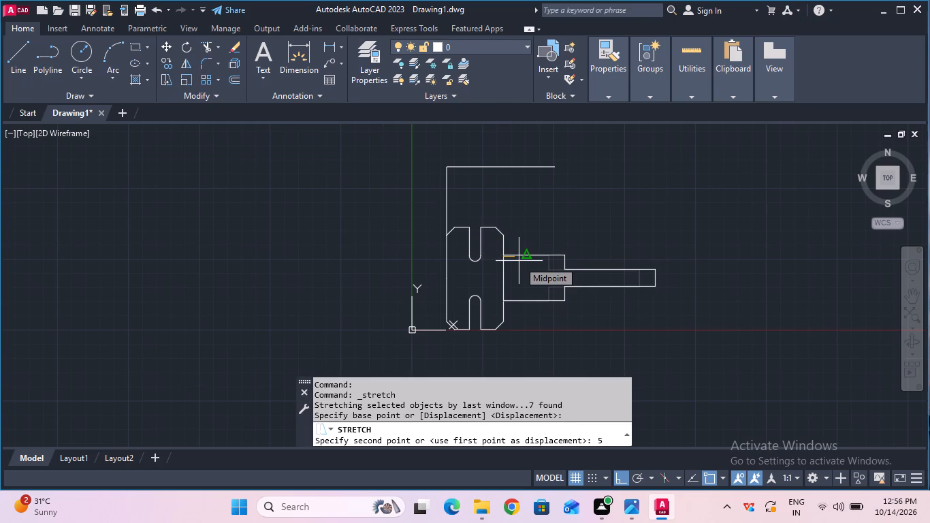
{"action": "key", "text": "Return"}
{"action": "scroll", "coordinate": [519, 261], "scroll_direction": "up", "scroll_amount": 2}
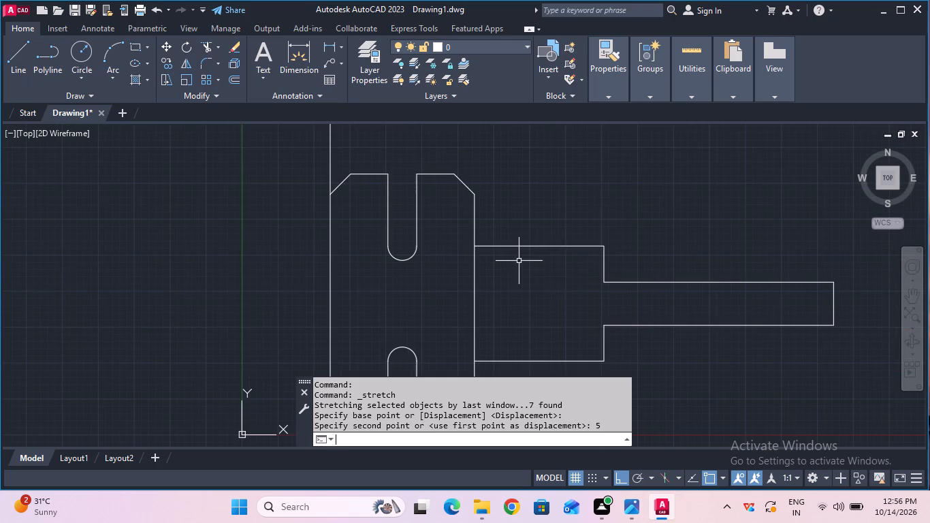
{"action": "scroll", "coordinate": [519, 261], "scroll_direction": "down", "scroll_amount": 1}
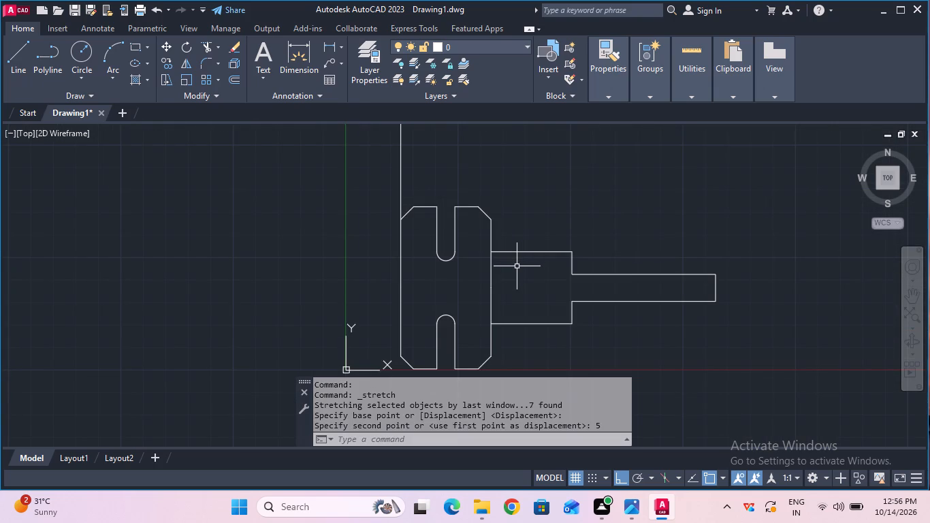
{"action": "scroll", "coordinate": [517, 266], "scroll_direction": "down", "scroll_amount": 1}
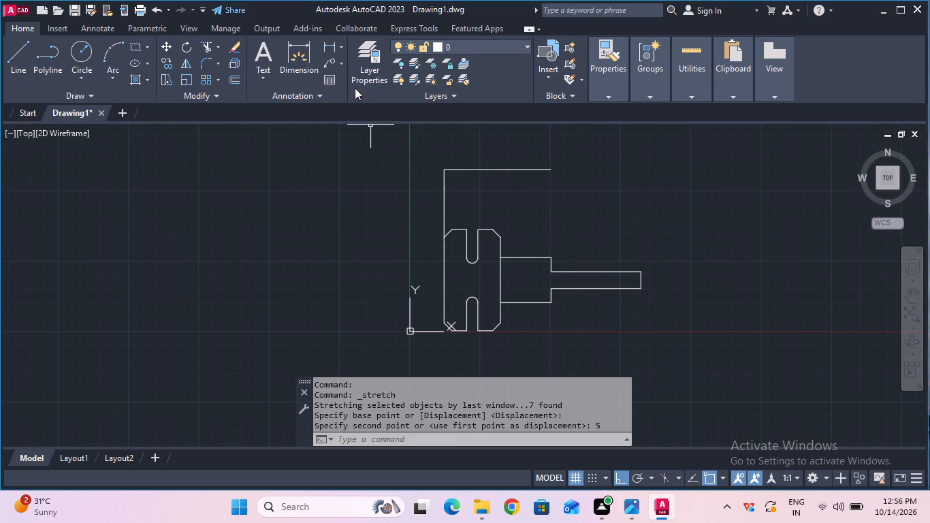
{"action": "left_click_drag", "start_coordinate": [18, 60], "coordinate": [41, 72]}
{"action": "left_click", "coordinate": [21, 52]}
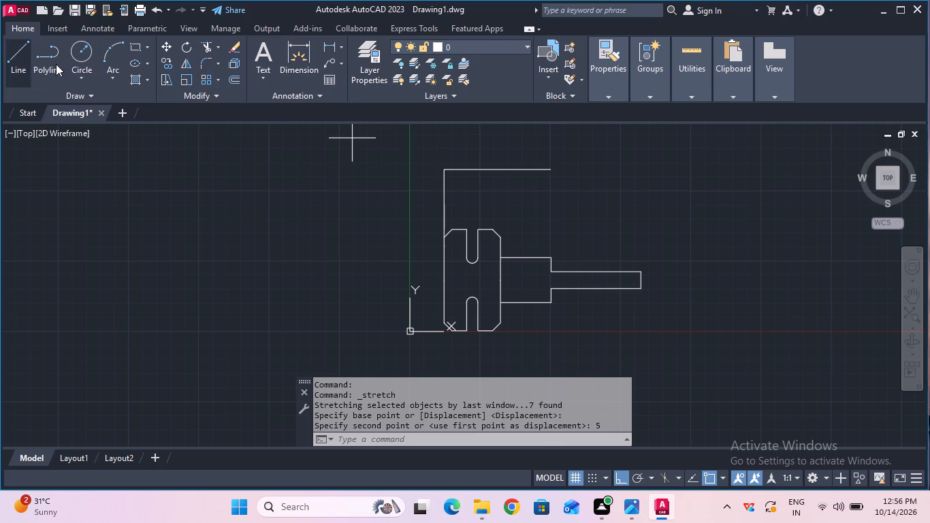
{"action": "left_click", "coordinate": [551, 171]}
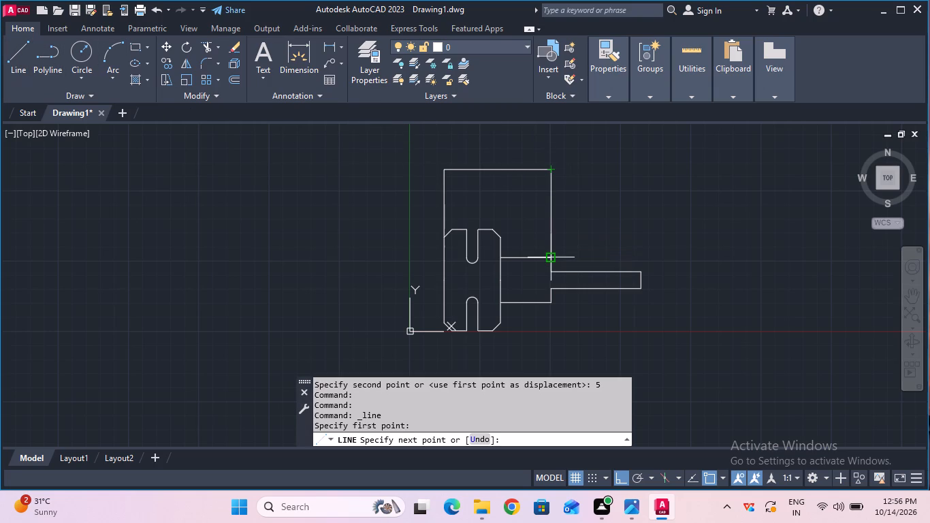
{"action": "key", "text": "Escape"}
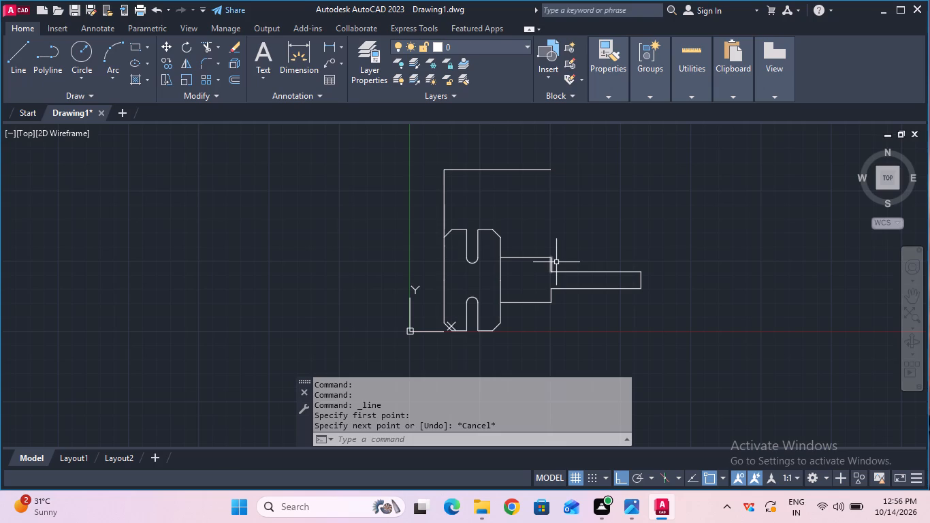
Check the length of the horizontal reference line above the body with a linear dimension, without placing it.
{"action": "left_click", "coordinate": [332, 48]}
{"action": "left_click", "coordinate": [445, 169]}
{"action": "left_click", "coordinate": [553, 169]}
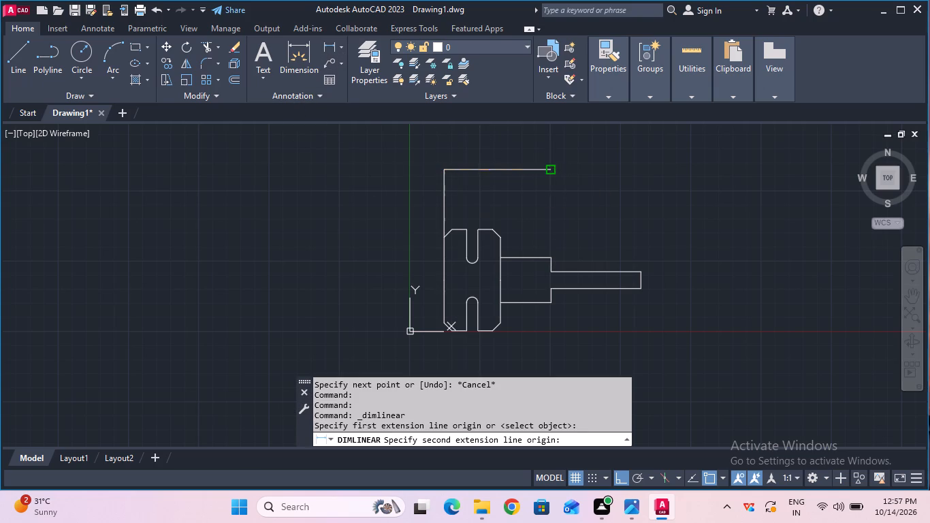
{"action": "key", "text": "Escape"}
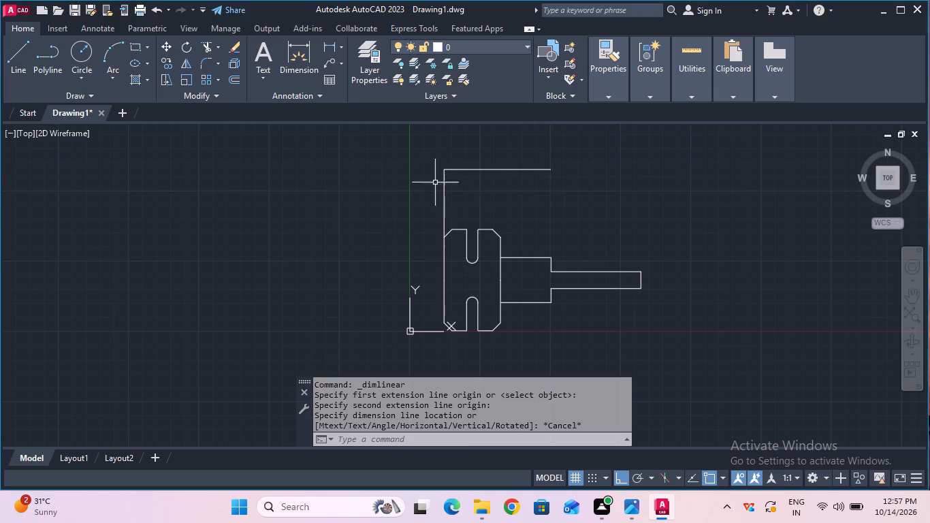
Trim away the vertical construction line between the body's left edge and the horizontal reference line.
{"action": "left_click", "coordinate": [208, 52]}
{"action": "left_click_drag", "start_coordinate": [336, 166], "coordinate": [470, 191]}
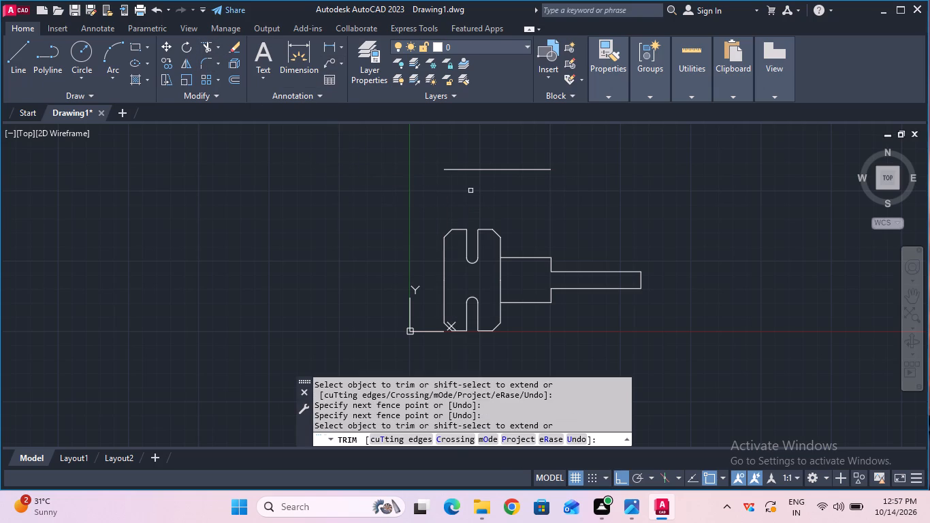
{"action": "key", "text": "Escape"}
Draw a 30 mm vertical line upward from the left end of the horizontal reference line.
{"action": "scroll", "coordinate": [470, 191], "scroll_direction": "down", "scroll_amount": 1}
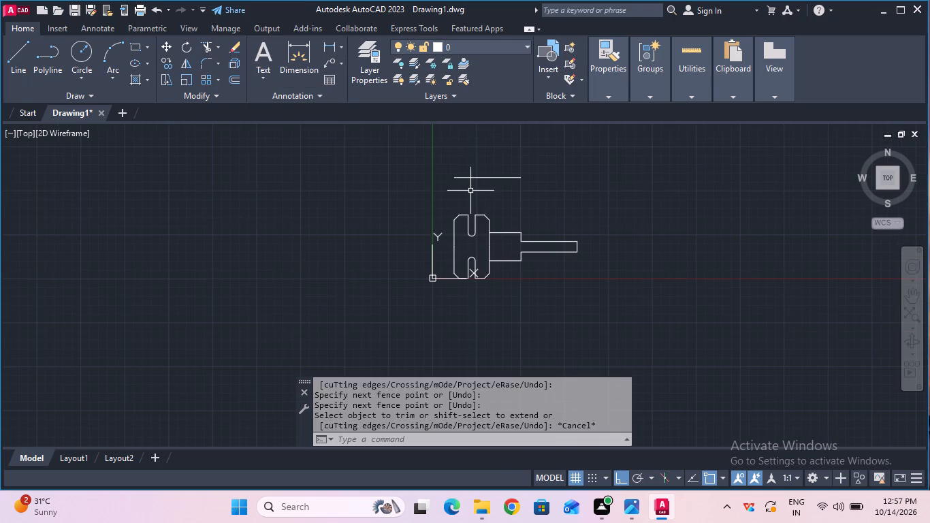
{"action": "middle_click_drag", "start_coordinate": [470, 191], "coordinate": [481, 219]}
{"action": "left_click_drag", "start_coordinate": [15, 64], "coordinate": [21, 65]}
{"action": "left_click", "coordinate": [468, 206]}
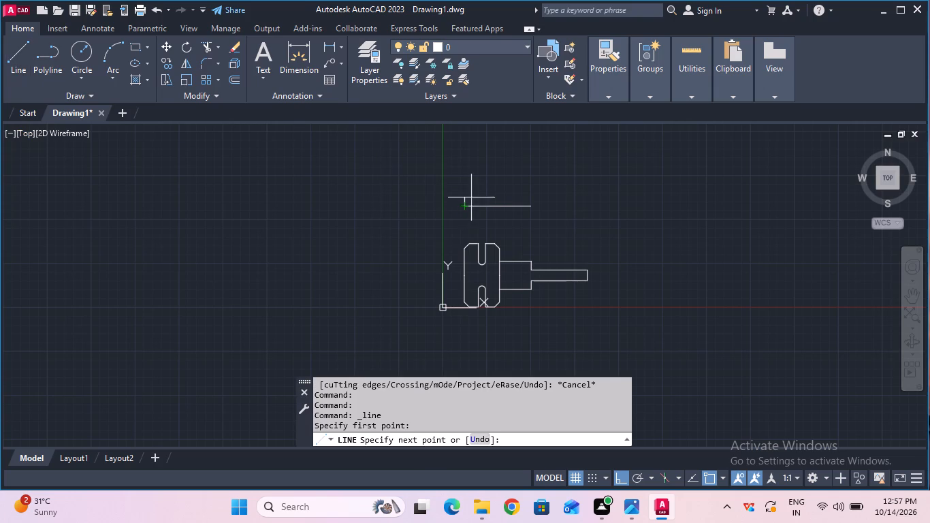
{"action": "type", "text": "30"}
{"action": "key", "text": "Return"}
{"action": "key", "text": "Escape"}
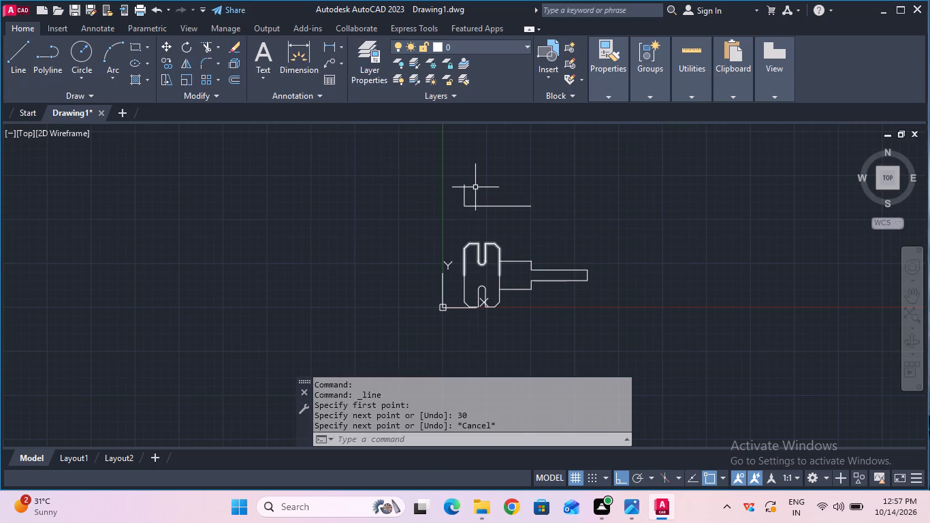
Draw a horizontal centreline in the CENTER linetype from the midpoint of the shank's right end to the body's left edge.
{"action": "scroll", "coordinate": [487, 257], "scroll_direction": "up", "scroll_amount": 2}
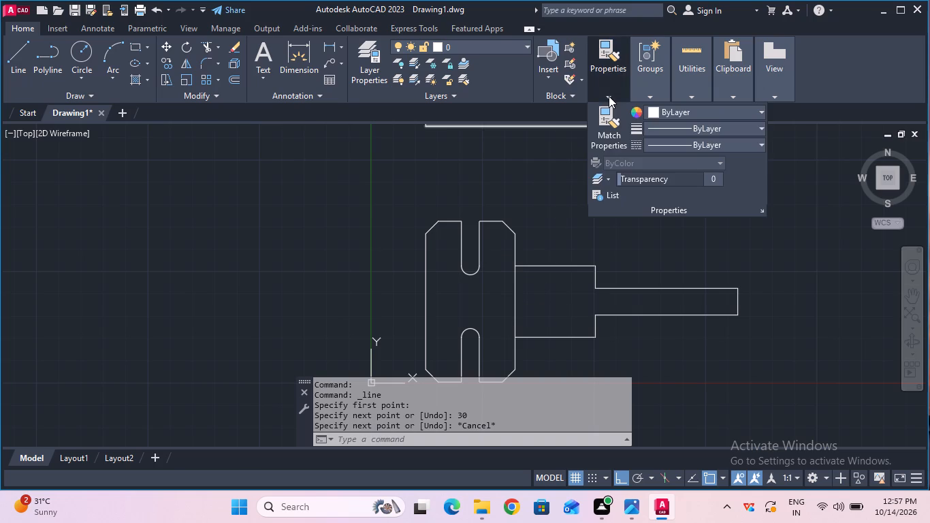
{"action": "left_click", "coordinate": [655, 142]}
{"action": "left_click", "coordinate": [678, 189]}
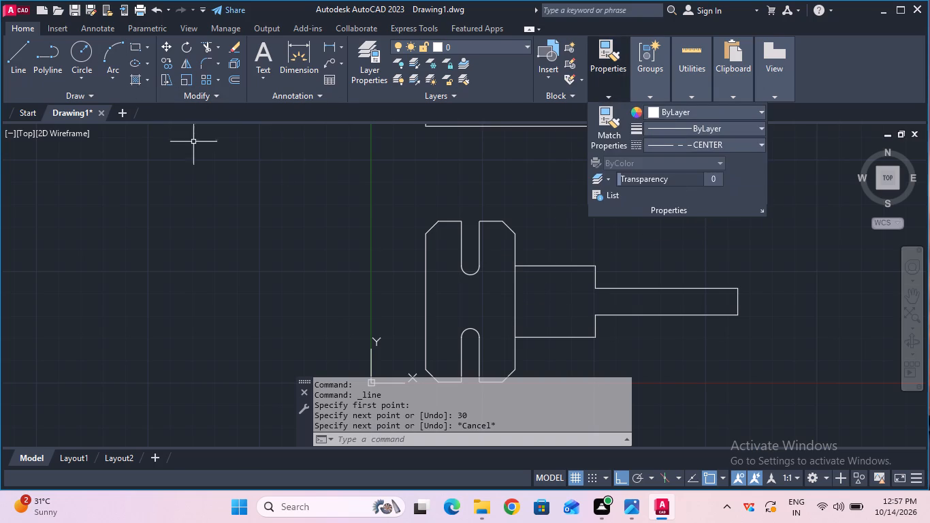
{"action": "left_click", "coordinate": [27, 59]}
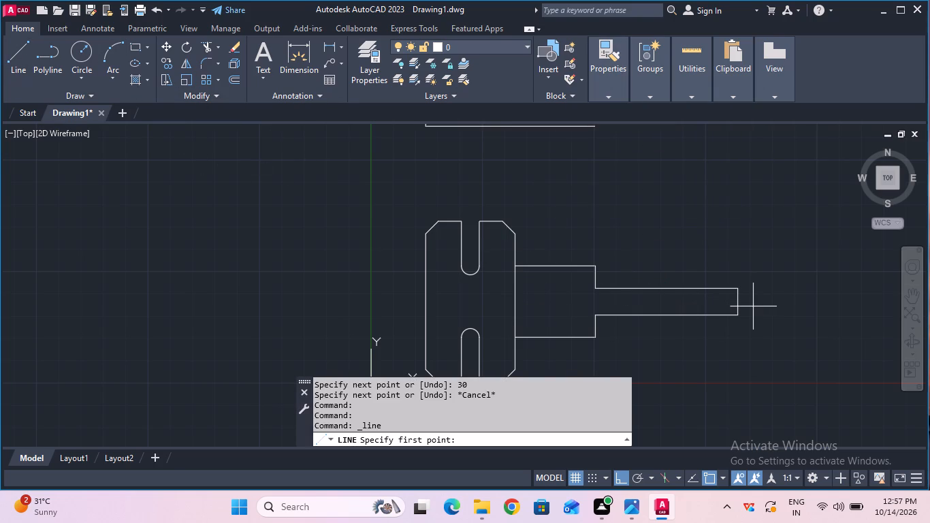
{"action": "left_click", "coordinate": [742, 302]}
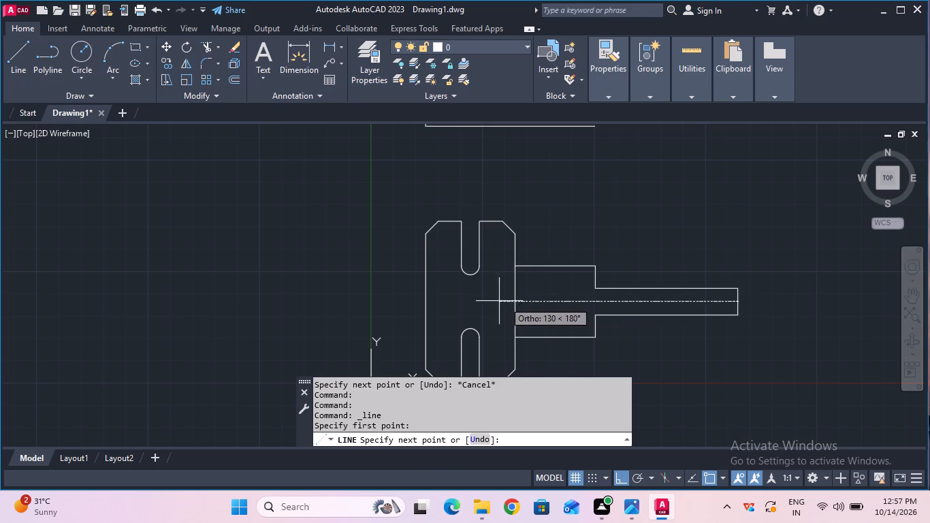
{"action": "left_click", "coordinate": [423, 300]}
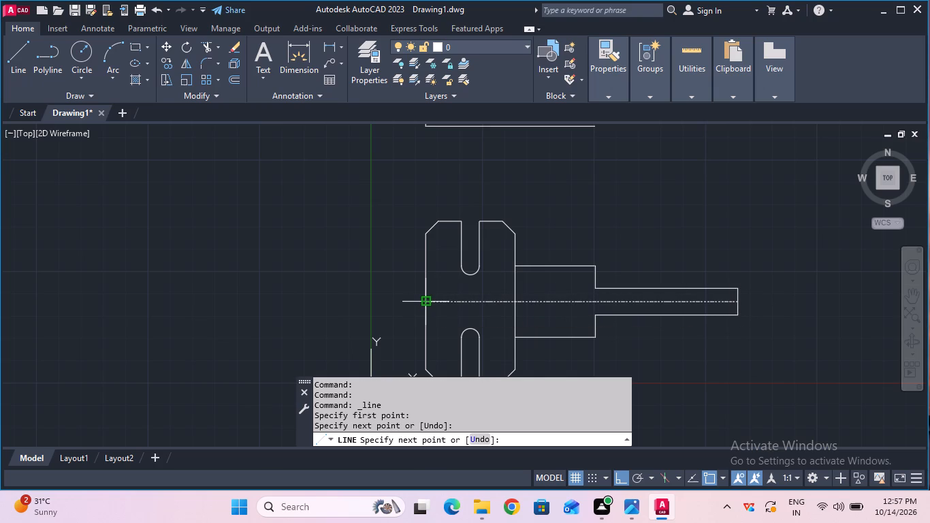
{"action": "key", "text": "Escape"}
Check the horizontal distance from the body's left edge to the upper slot with a linear dimension, without placing it.
{"action": "scroll", "coordinate": [494, 268], "scroll_direction": "down", "scroll_amount": 1}
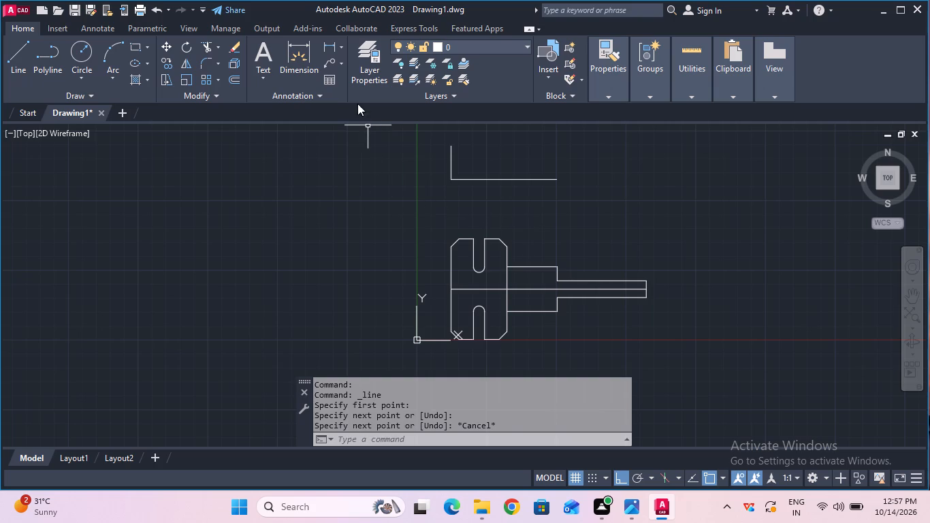
{"action": "left_click", "coordinate": [330, 47]}
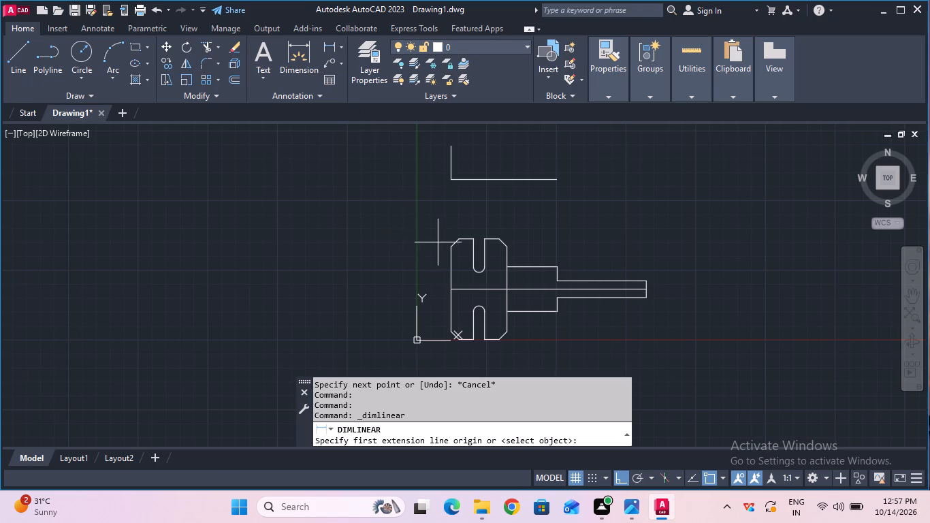
{"action": "left_click", "coordinate": [450, 245]}
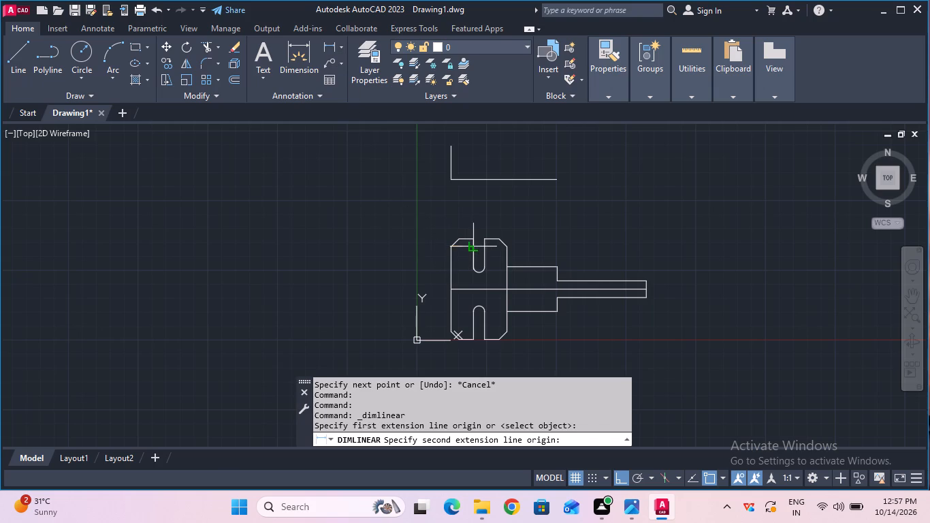
{"action": "left_click", "coordinate": [475, 247]}
{"action": "key", "text": "Escape"}
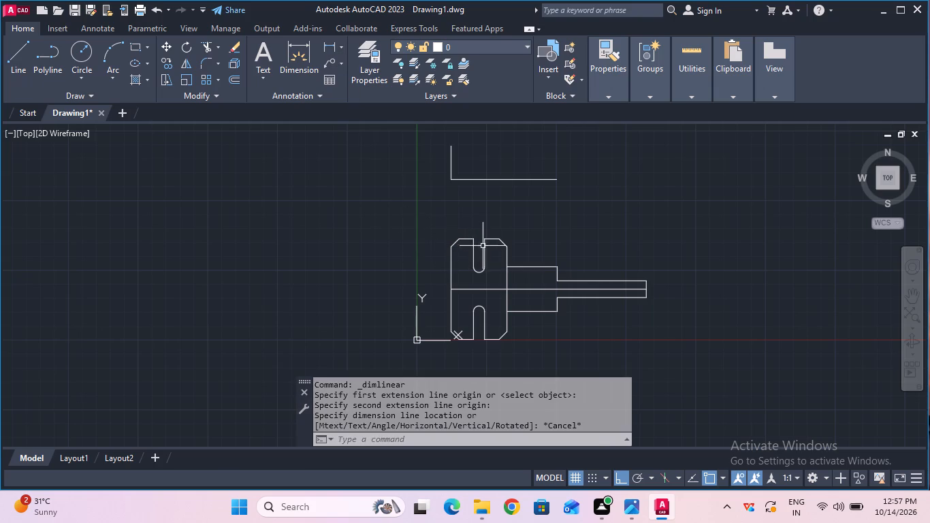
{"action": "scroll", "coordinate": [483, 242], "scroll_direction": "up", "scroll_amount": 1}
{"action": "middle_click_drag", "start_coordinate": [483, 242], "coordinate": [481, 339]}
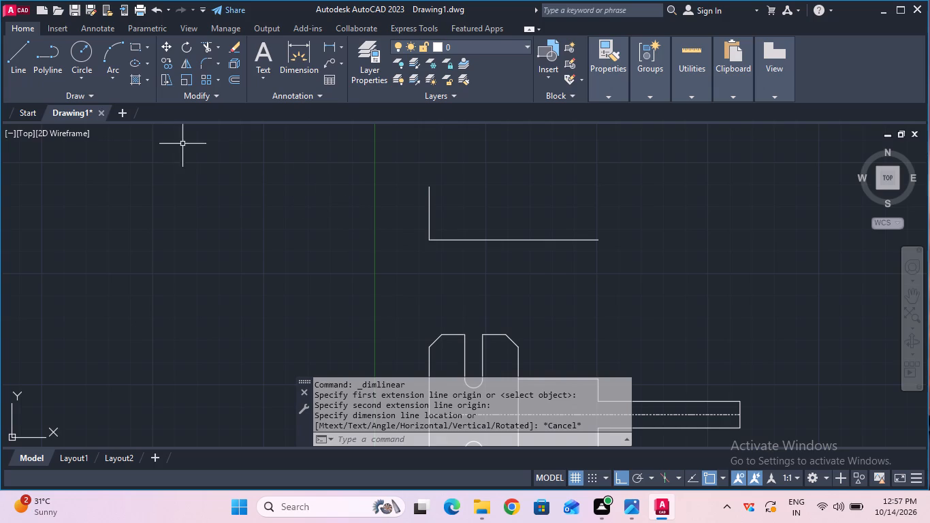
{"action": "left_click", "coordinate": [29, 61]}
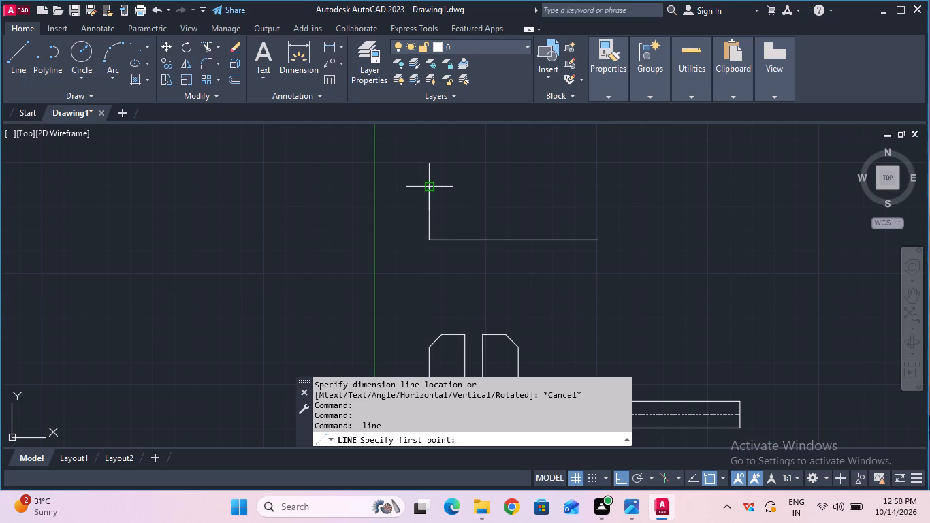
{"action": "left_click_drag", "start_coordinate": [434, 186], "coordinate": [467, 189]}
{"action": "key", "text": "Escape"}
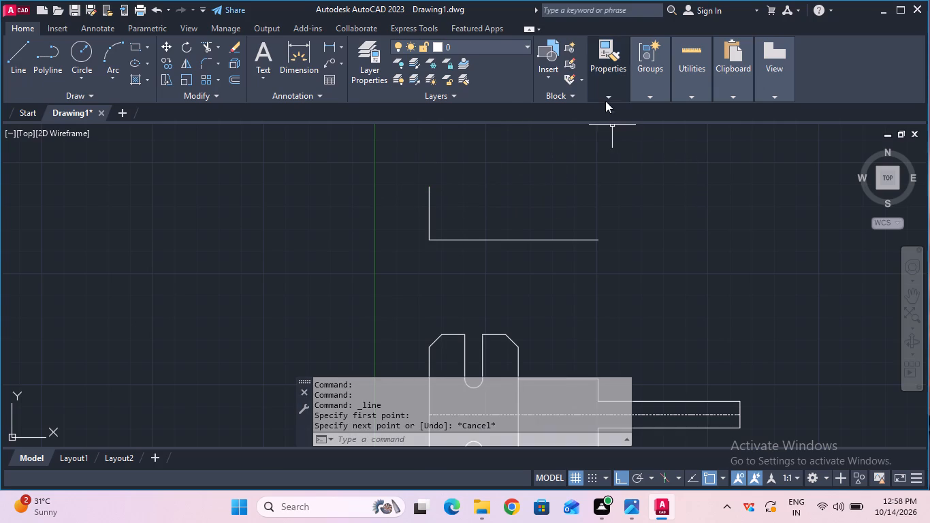
Set the linetype back to ByLayer and draw a 20 mm horizontal line rightward from the top of the 30 mm vertical line.
{"action": "left_click", "coordinate": [679, 145]}
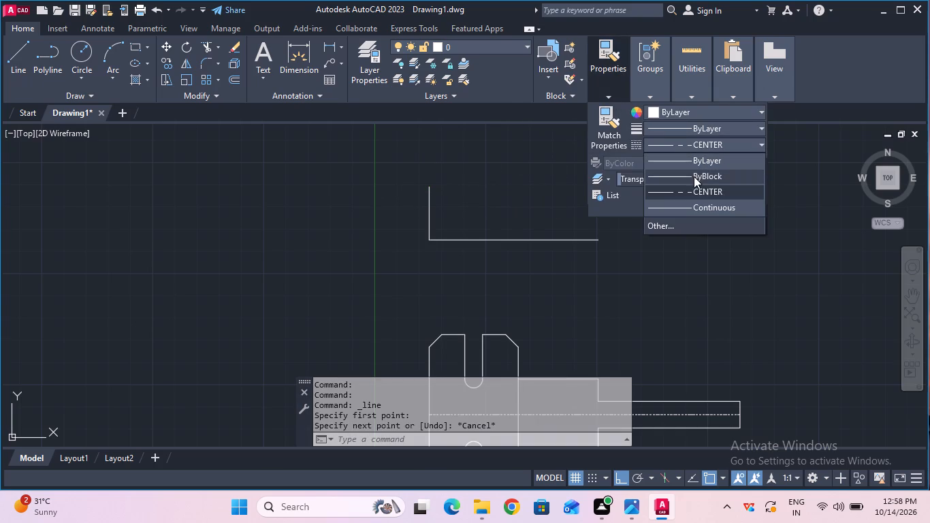
{"action": "left_click", "coordinate": [692, 158]}
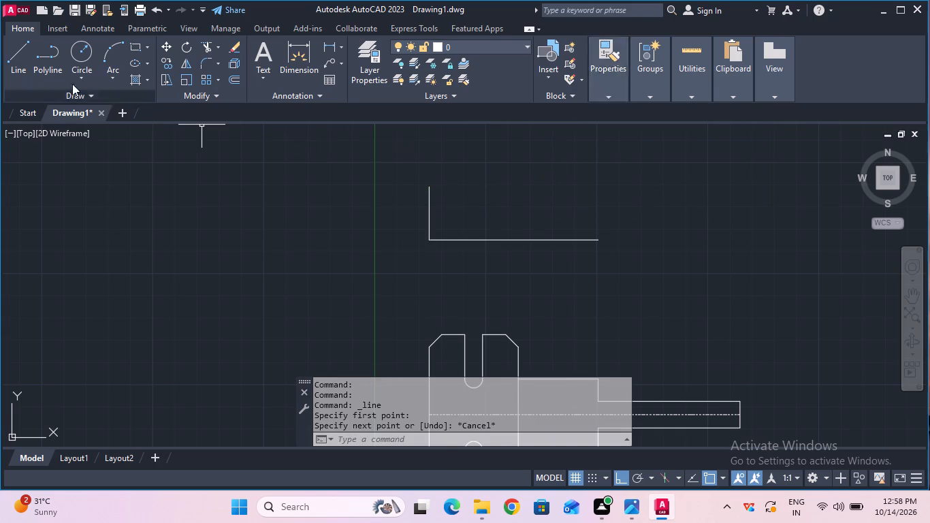
{"action": "left_click", "coordinate": [23, 68]}
{"action": "left_click", "coordinate": [432, 190]}
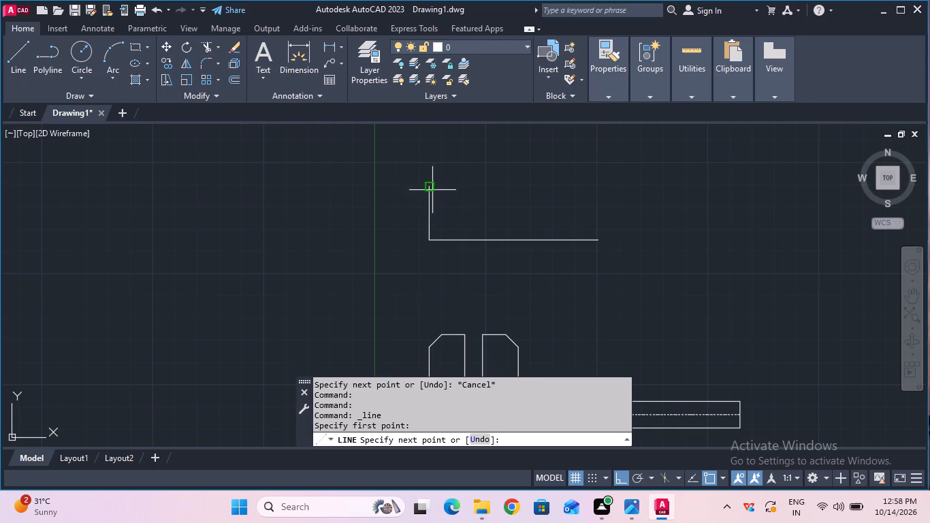
{"action": "key", "text": "2"}
{"action": "key", "text": "0"}
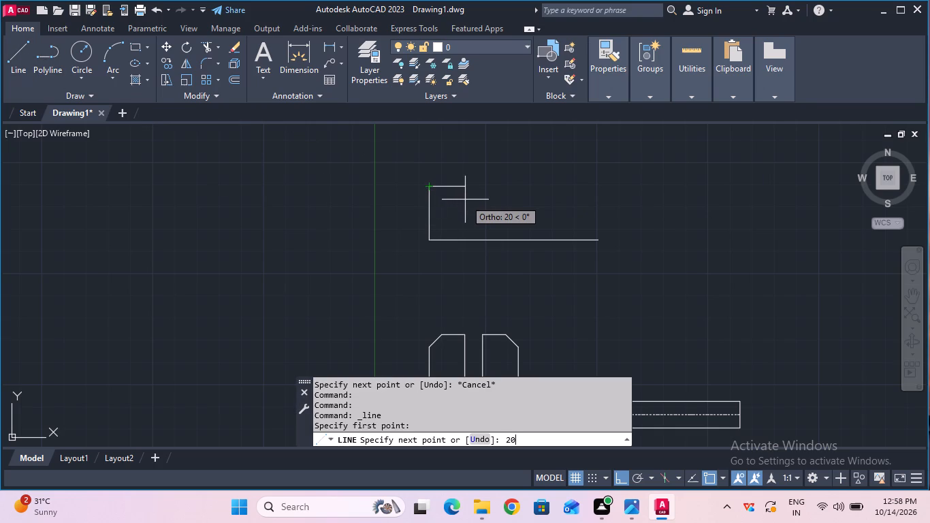
{"action": "key", "text": "Return"}
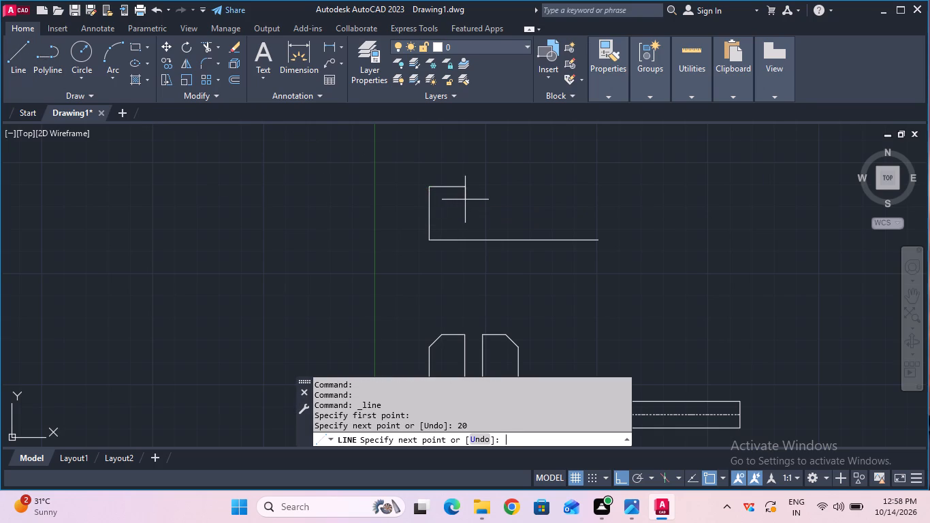
{"action": "key", "text": "Escape"}
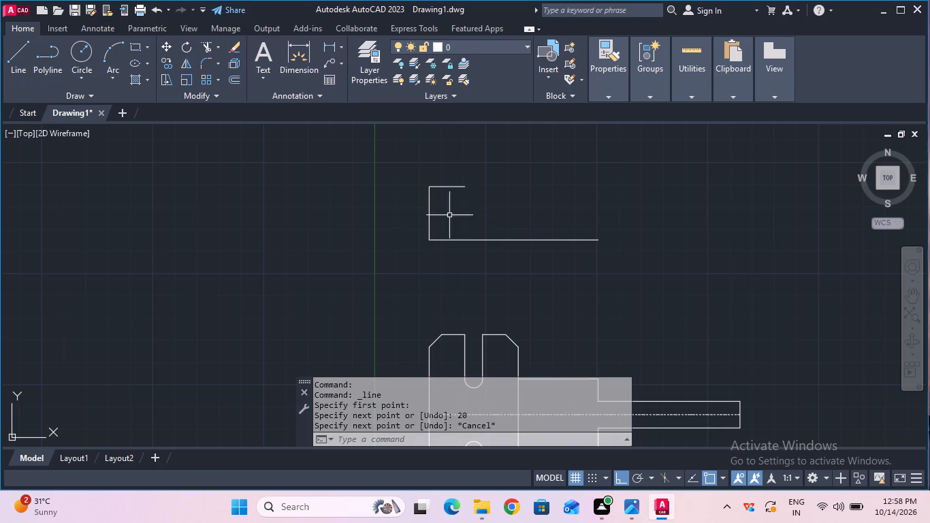
Draw a 12 mm vertical line upward from the left end of the 20 mm horizontal line.
{"action": "left_click", "coordinate": [25, 80]}
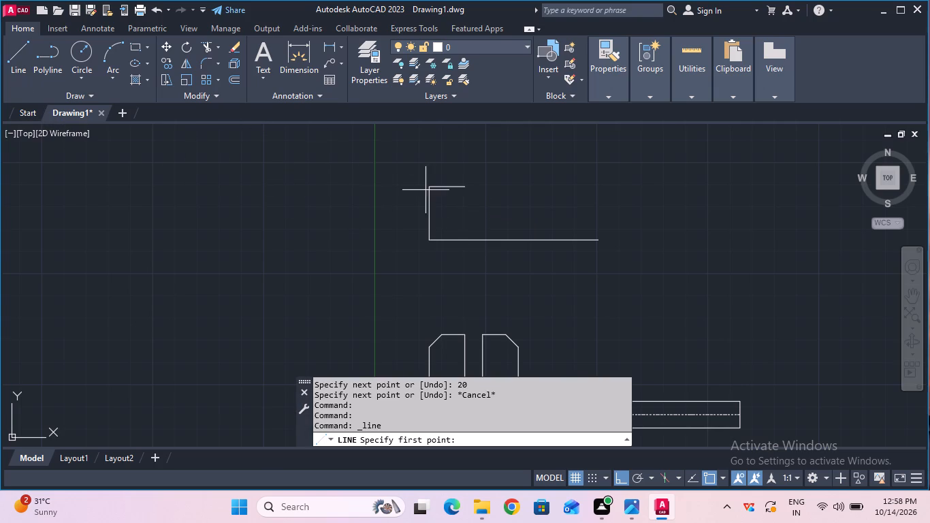
{"action": "left_click", "coordinate": [434, 187]}
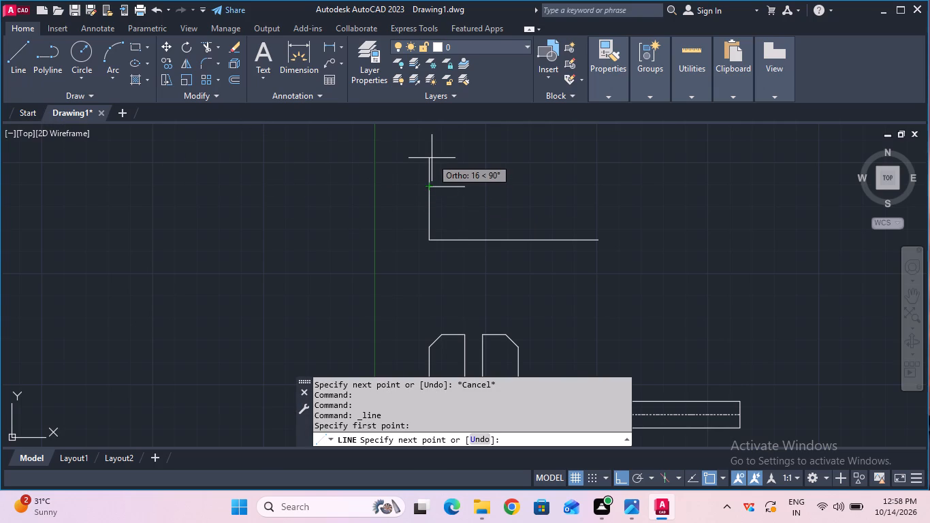
{"action": "type", "text": "12"}
{"action": "key", "text": "Return"}
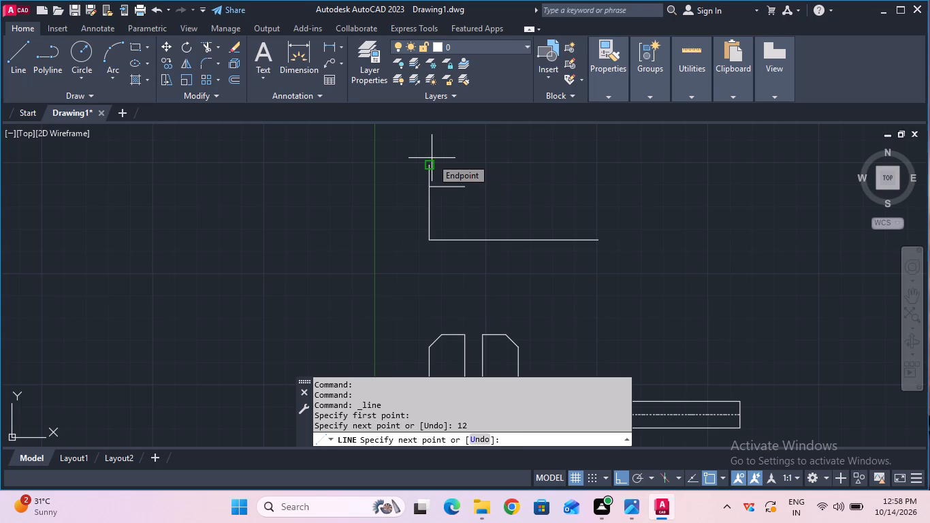
Draw connected lines from the top of the 12 mm vertical: 50 mm rightward, 12 mm down, 20 mm leftward, and up to the top edge.
{"action": "key", "text": "Escape"}
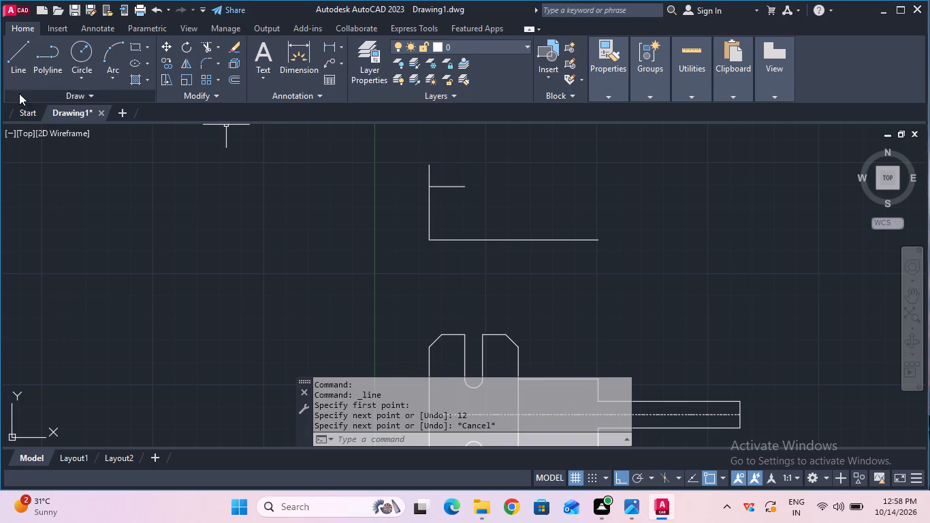
{"action": "left_click", "coordinate": [12, 72]}
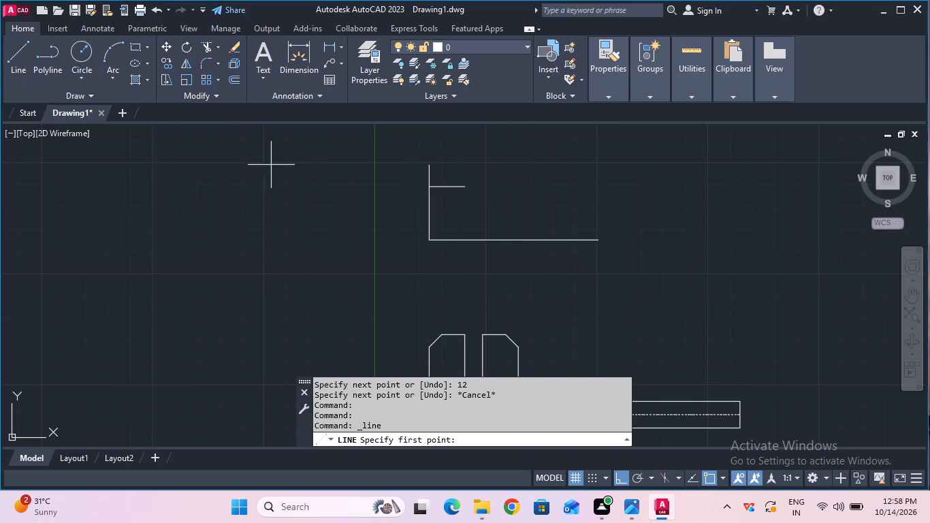
{"action": "left_click", "coordinate": [429, 168]}
{"action": "type", "text": "50"}
{"action": "key", "text": "Return"}
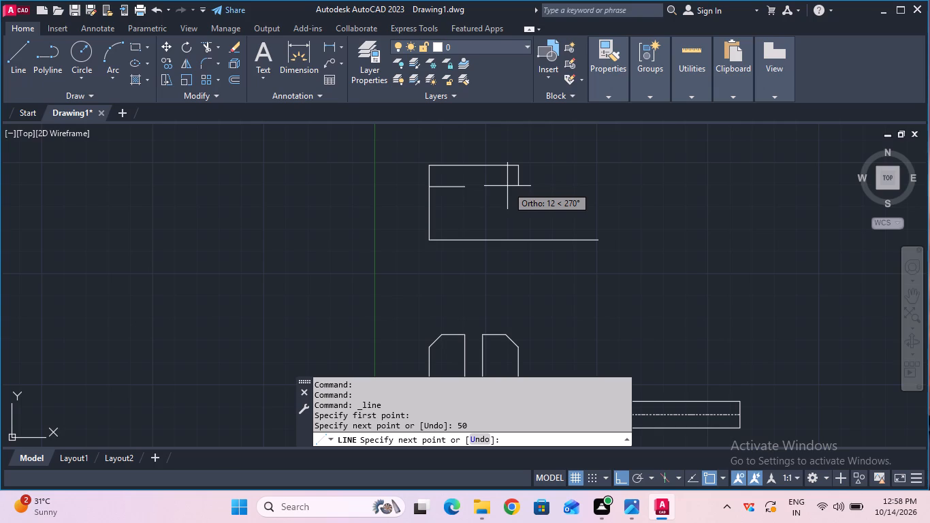
{"action": "type", "text": "12"}
{"action": "key", "text": "Return"}
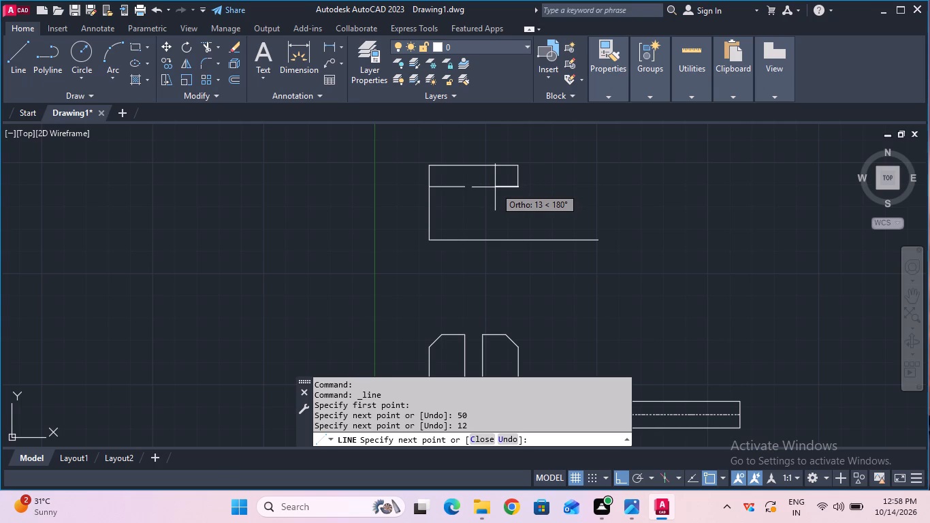
{"action": "type", "text": "20"}
{"action": "key", "text": "Return"}
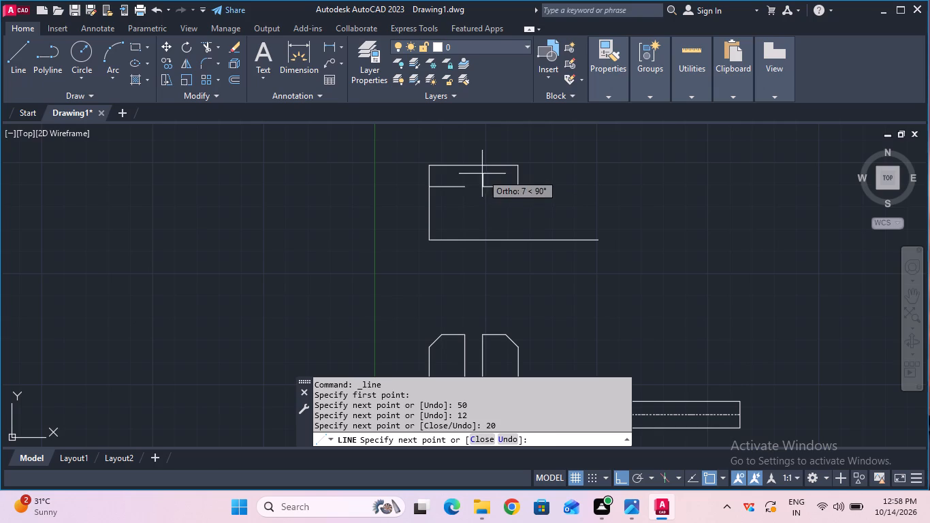
{"action": "left_click", "coordinate": [483, 170]}
{"action": "key", "text": "Escape"}
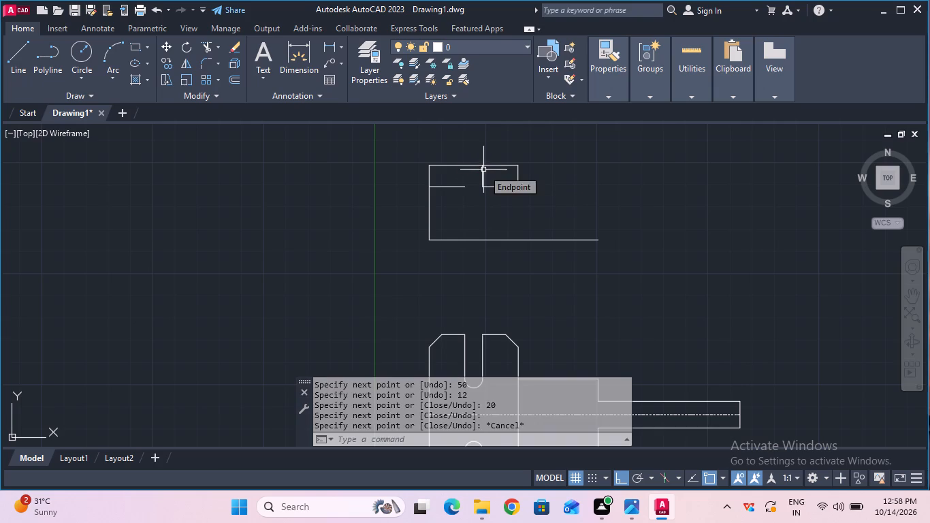
Draw a vertical line from the right end of the left 20 mm horizontal line up to the upper view's top edge.
{"action": "left_click", "coordinate": [26, 72]}
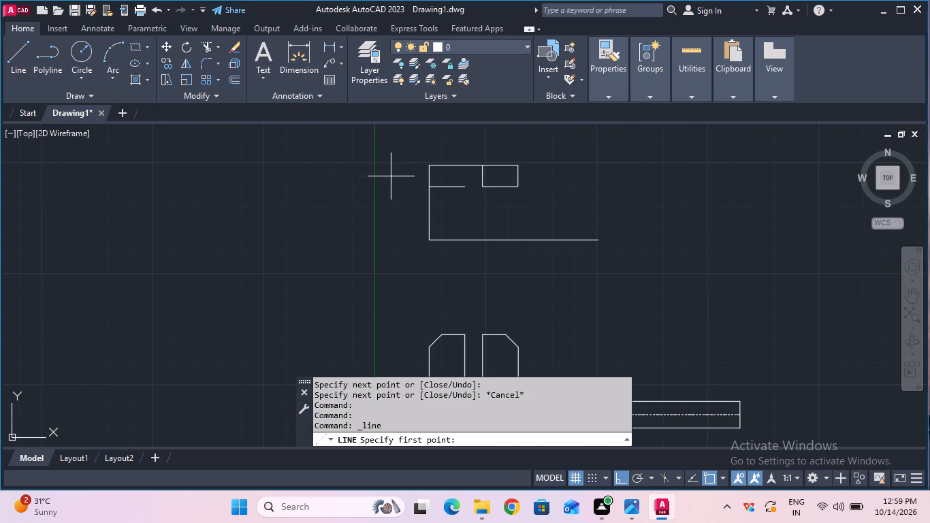
{"action": "left_click", "coordinate": [462, 185]}
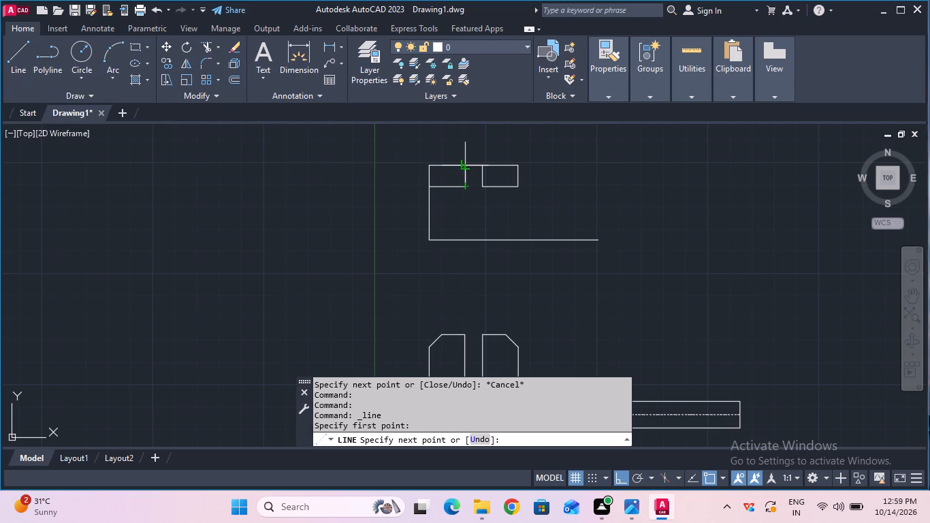
{"action": "left_click", "coordinate": [462, 169]}
{"action": "key", "text": "Escape"}
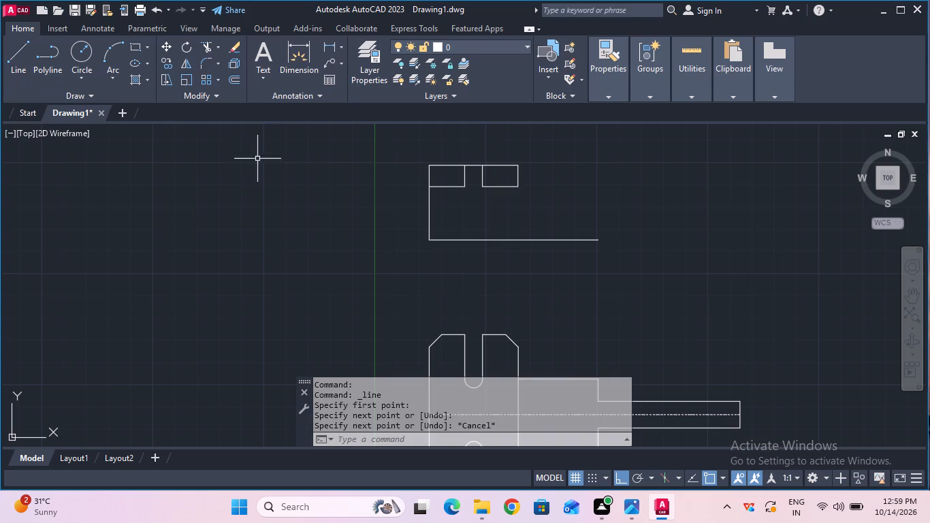
Extend the two inner vertical lines of the upper view down to the long horizontal base line.
{"action": "left_click", "coordinate": [214, 48]}
{"action": "left_click", "coordinate": [216, 46]}
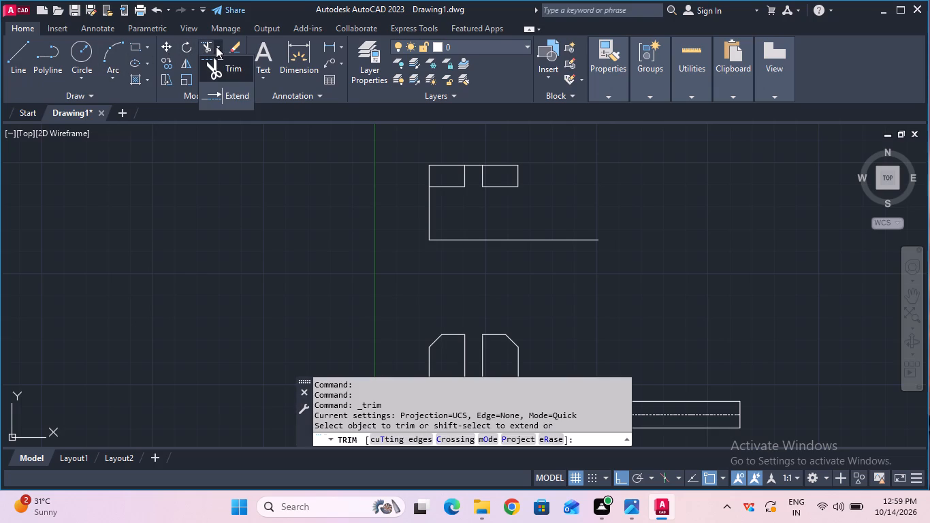
{"action": "left_click", "coordinate": [243, 101]}
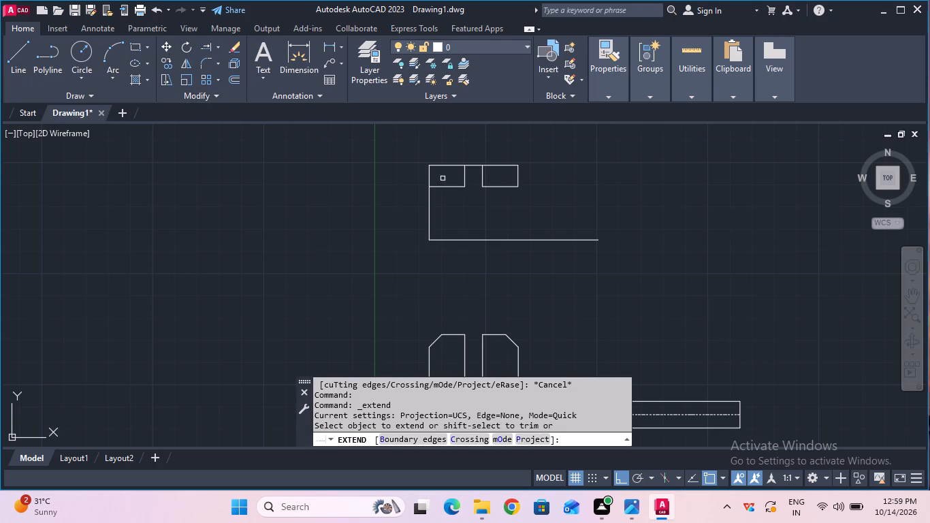
{"action": "left_click", "coordinate": [463, 178]}
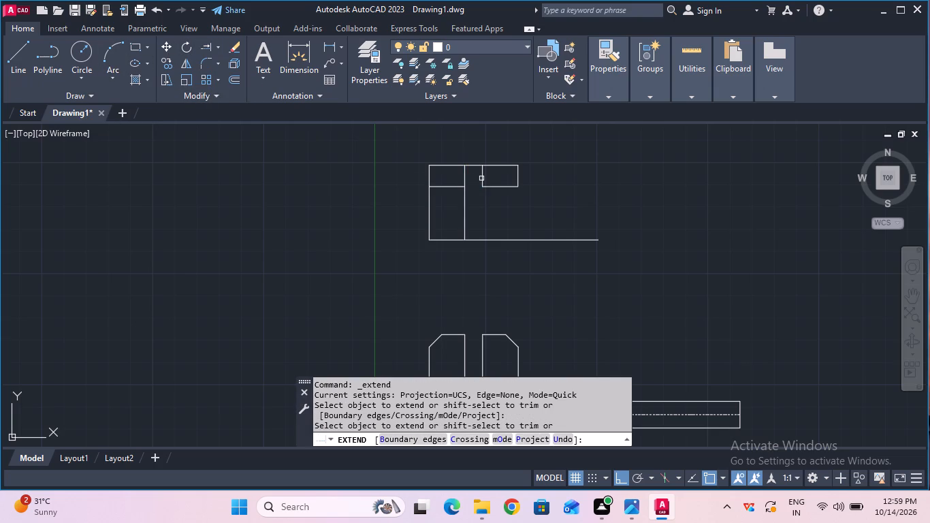
{"action": "left_click", "coordinate": [481, 178]}
{"action": "key", "text": "Escape"}
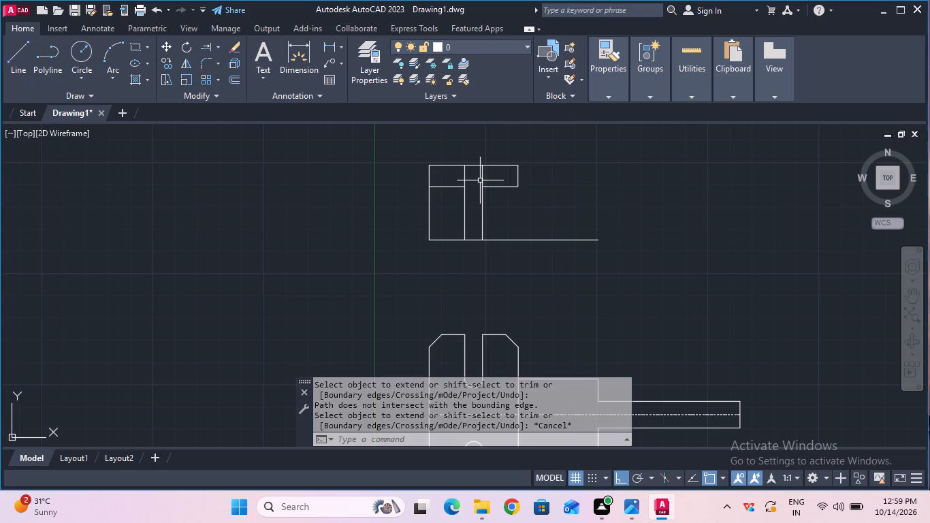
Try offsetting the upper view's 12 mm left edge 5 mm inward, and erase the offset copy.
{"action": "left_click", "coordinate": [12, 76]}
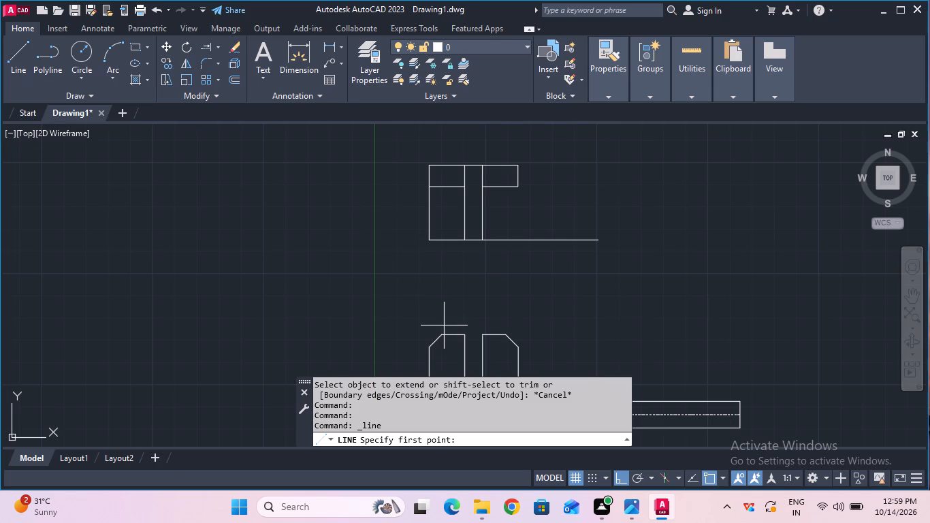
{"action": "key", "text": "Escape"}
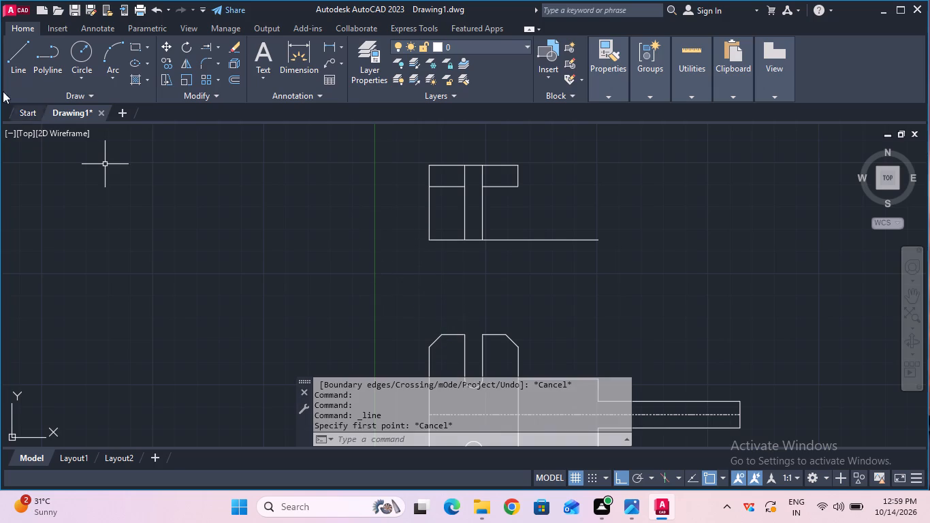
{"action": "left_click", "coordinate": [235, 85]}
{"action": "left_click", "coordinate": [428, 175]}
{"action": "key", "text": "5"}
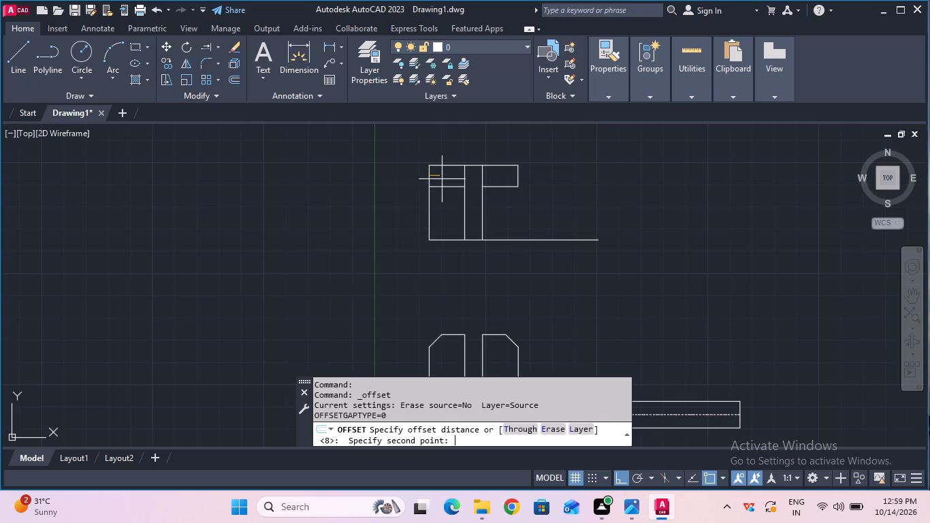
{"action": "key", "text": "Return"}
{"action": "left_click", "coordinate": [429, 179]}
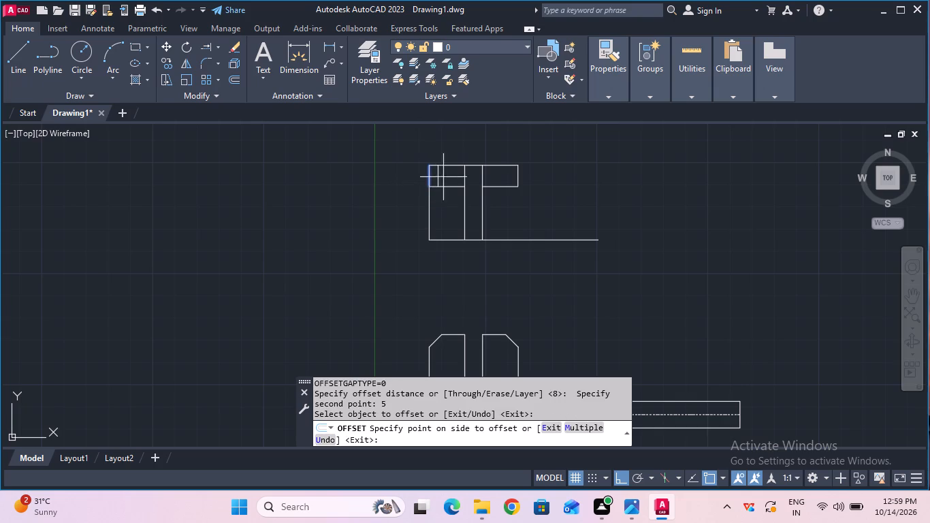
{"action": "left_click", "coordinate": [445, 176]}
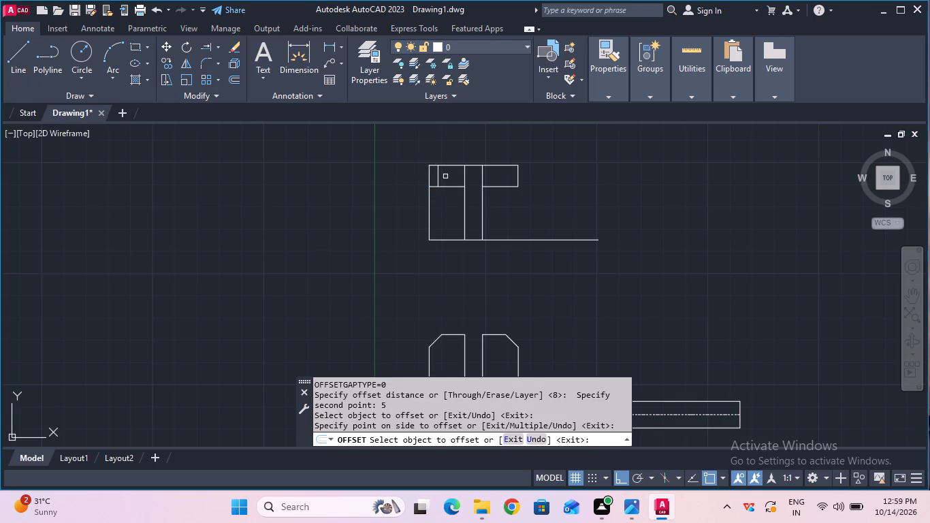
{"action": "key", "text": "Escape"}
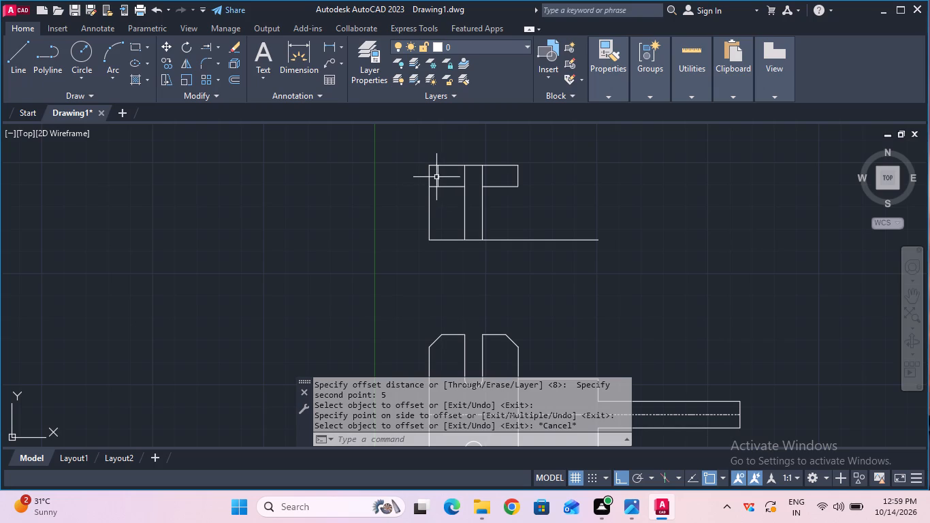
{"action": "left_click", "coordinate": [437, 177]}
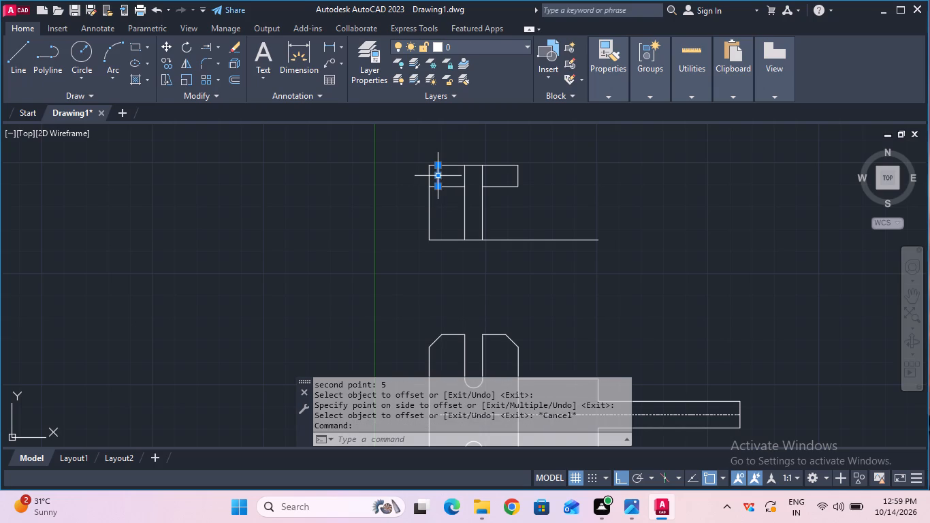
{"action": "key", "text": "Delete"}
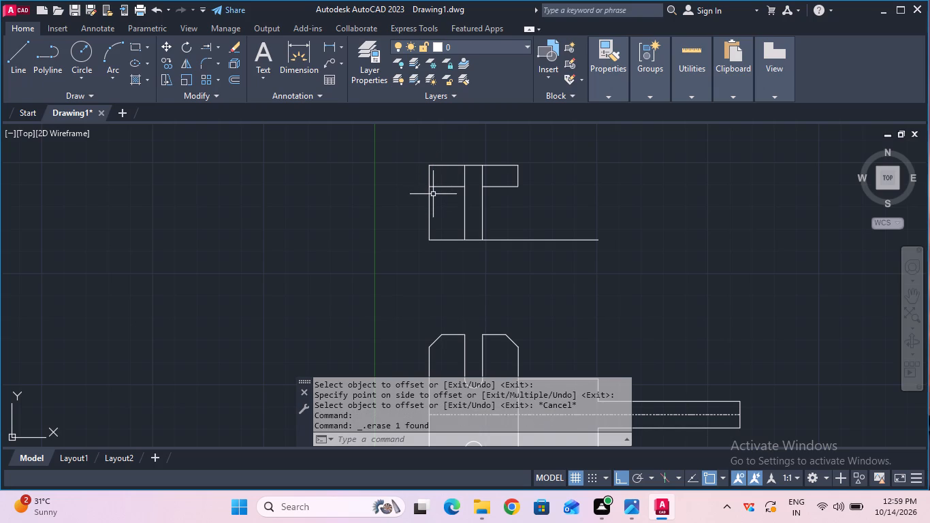
Project vertical lines from the inner corners of the slotted view's two top chamfers up to the upper view's top edge.
{"action": "left_click", "coordinate": [10, 44]}
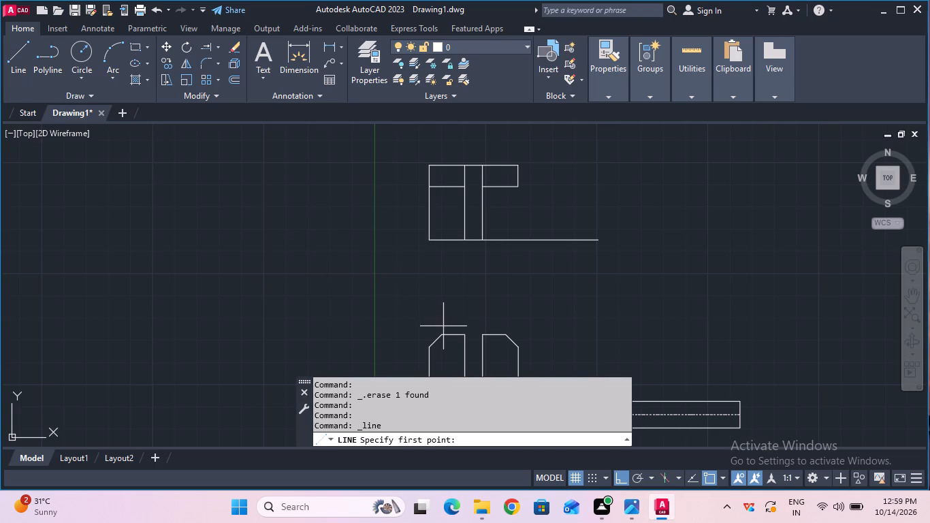
{"action": "left_click", "coordinate": [443, 328]}
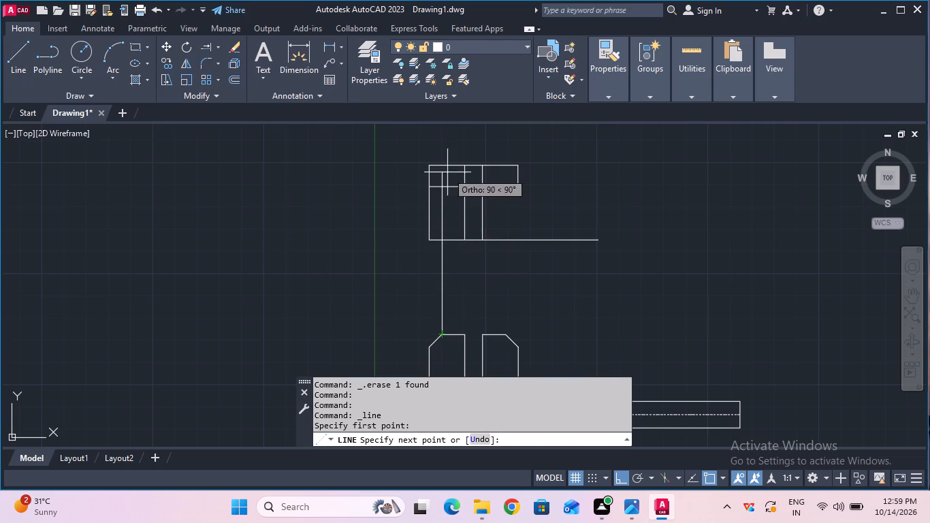
{"action": "left_click", "coordinate": [447, 167]}
{"action": "key", "text": "Escape"}
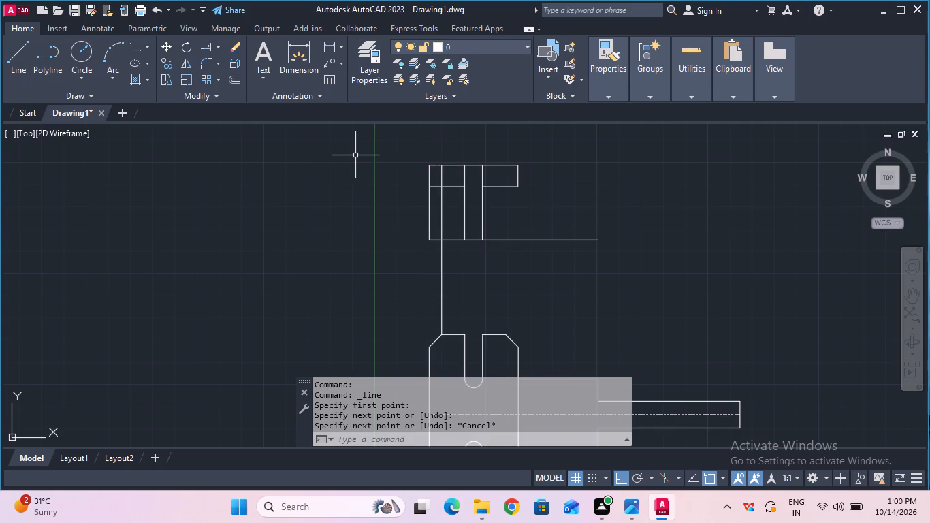
{"action": "left_click", "coordinate": [21, 48]}
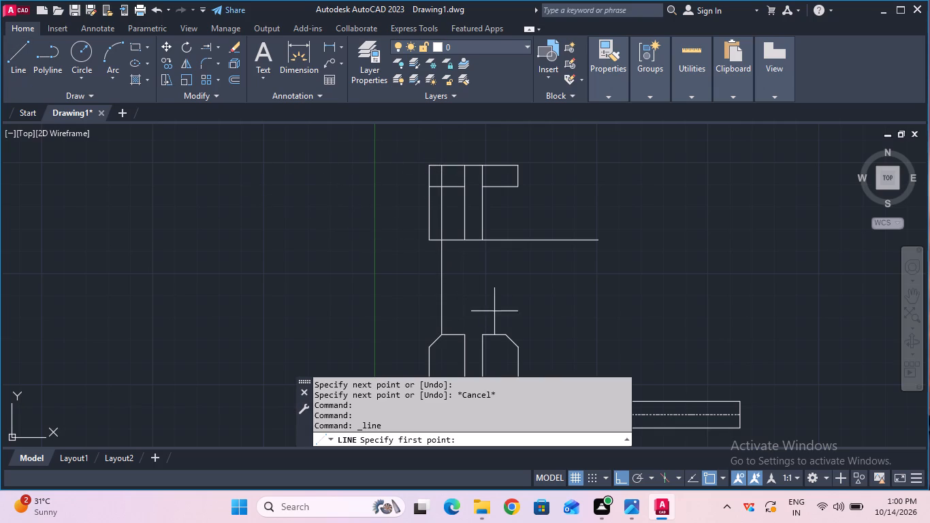
{"action": "left_click", "coordinate": [507, 332]}
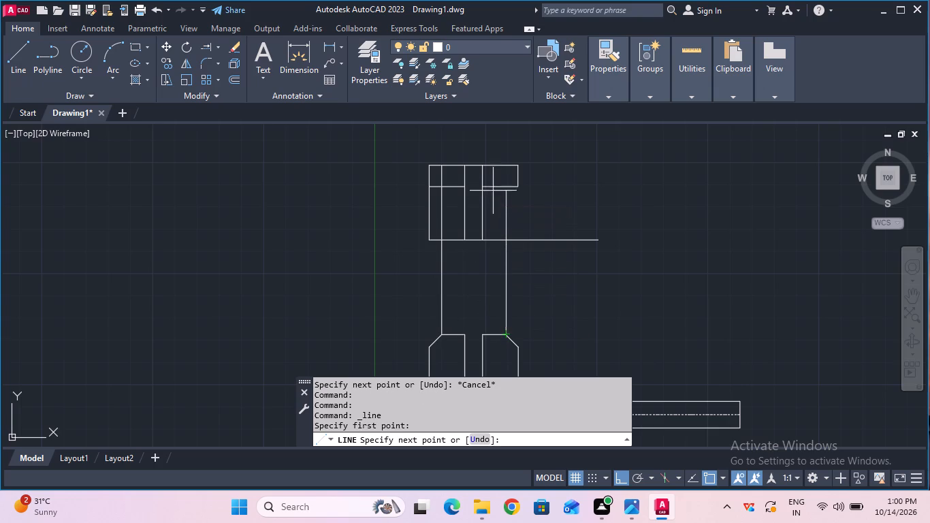
{"action": "left_click", "coordinate": [498, 166]}
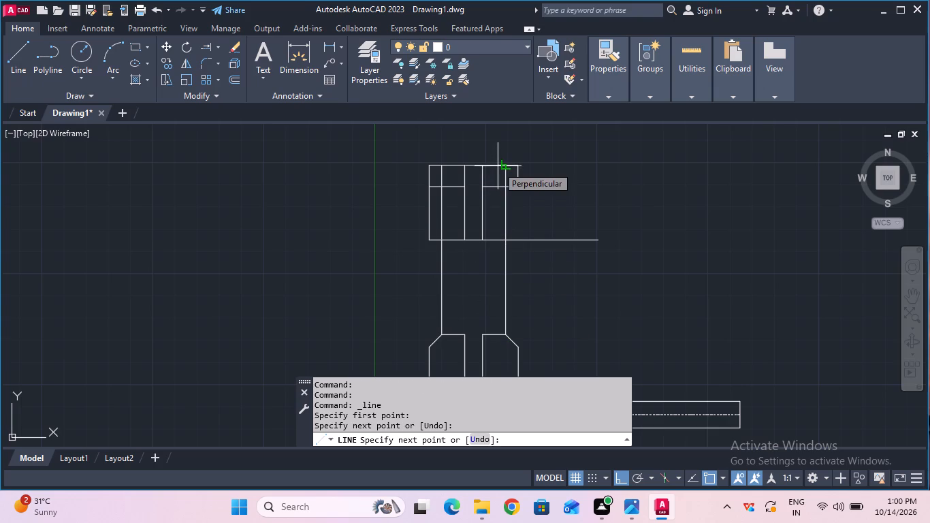
{"action": "key", "text": "Escape"}
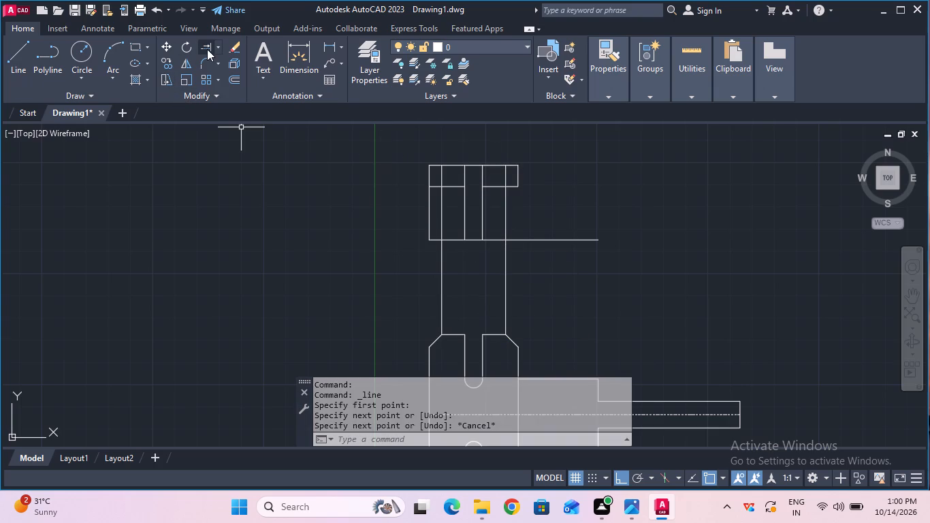
Trim both projection lines below the 12 mm high top strip, keeping only the segments inside the strip.
{"action": "left_click", "coordinate": [215, 48]}
{"action": "left_click", "coordinate": [220, 76]}
{"action": "left_click_drag", "start_coordinate": [353, 272], "coordinate": [540, 276]}
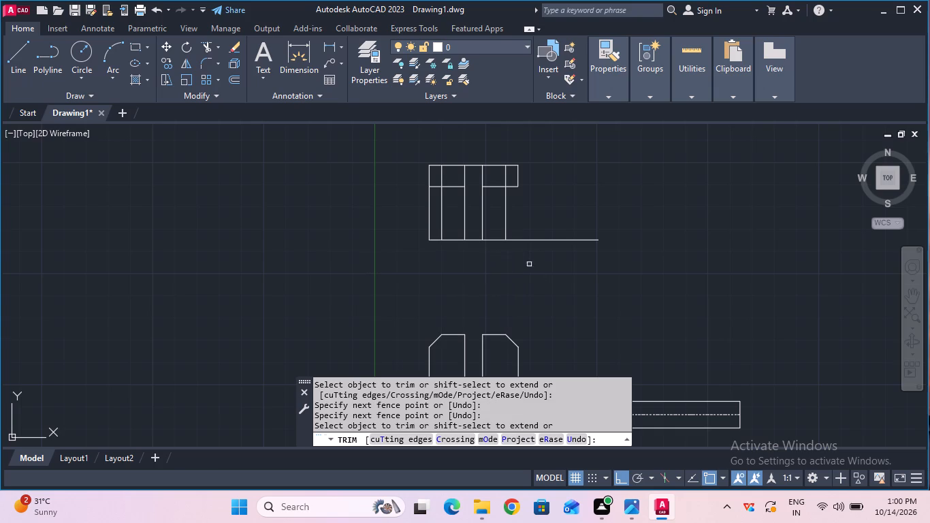
{"action": "left_click", "coordinate": [506, 224]}
{"action": "left_click", "coordinate": [442, 215]}
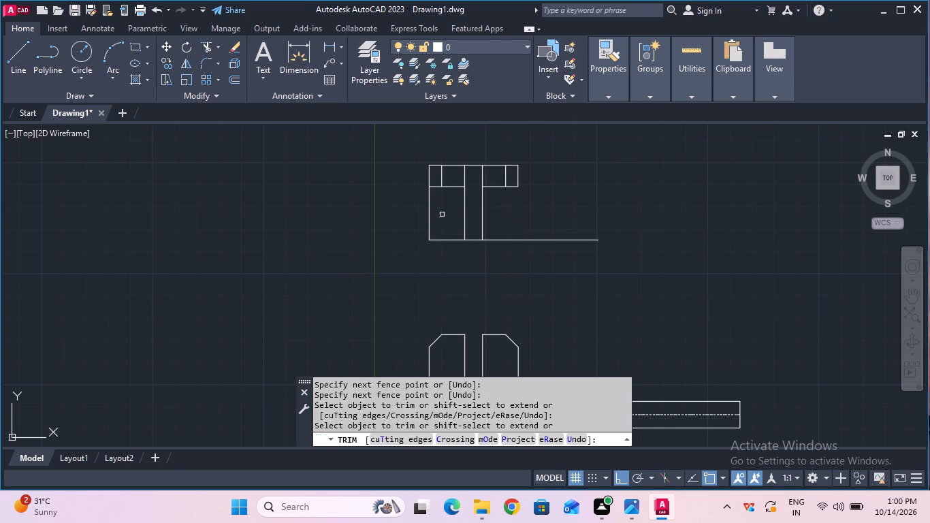
{"action": "key", "text": "Escape"}
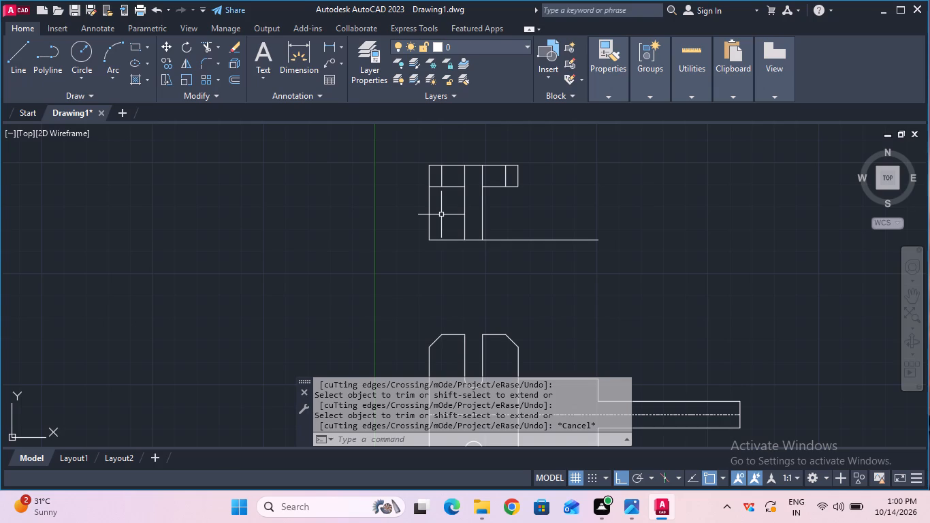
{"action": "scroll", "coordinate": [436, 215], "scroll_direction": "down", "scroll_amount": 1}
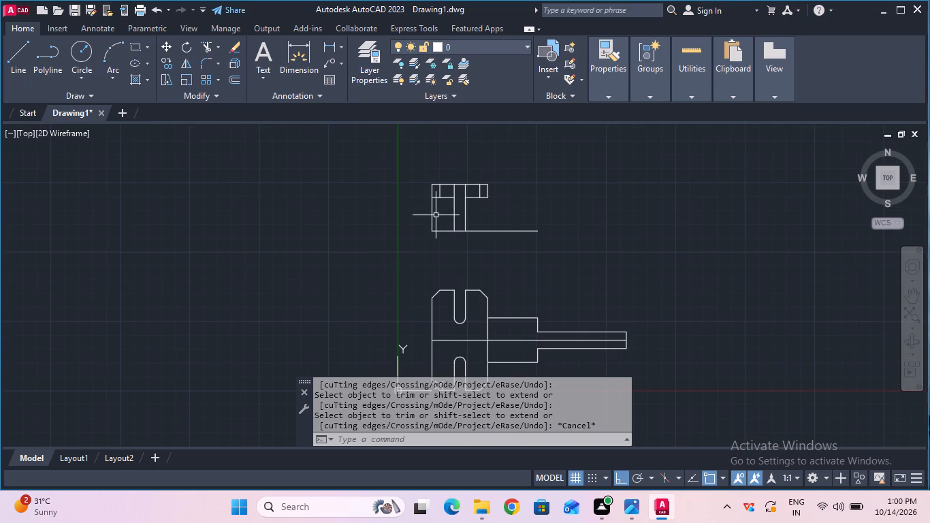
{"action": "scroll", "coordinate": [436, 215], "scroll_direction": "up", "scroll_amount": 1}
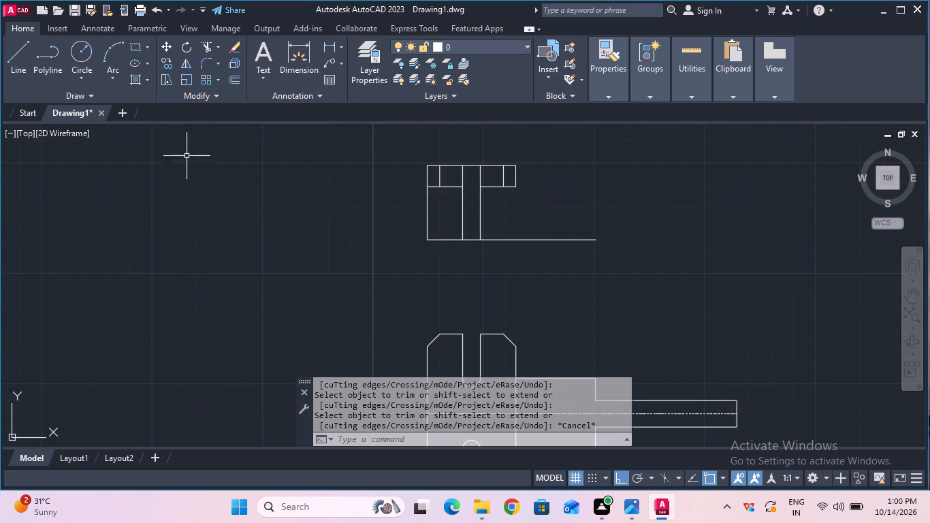
Measure the slotted view's overall length along its centre line with a linear dimension, without placing it.
{"action": "left_click", "coordinate": [22, 76]}
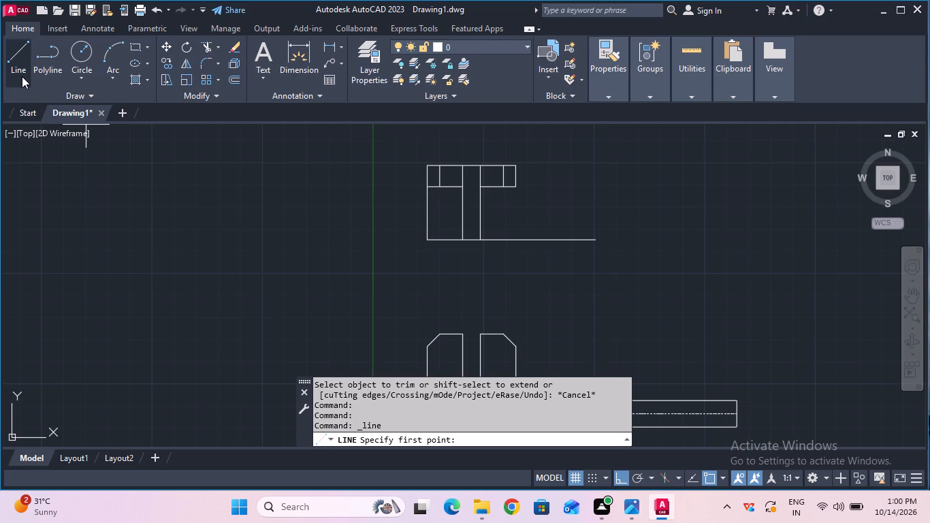
{"action": "key", "text": "Escape"}
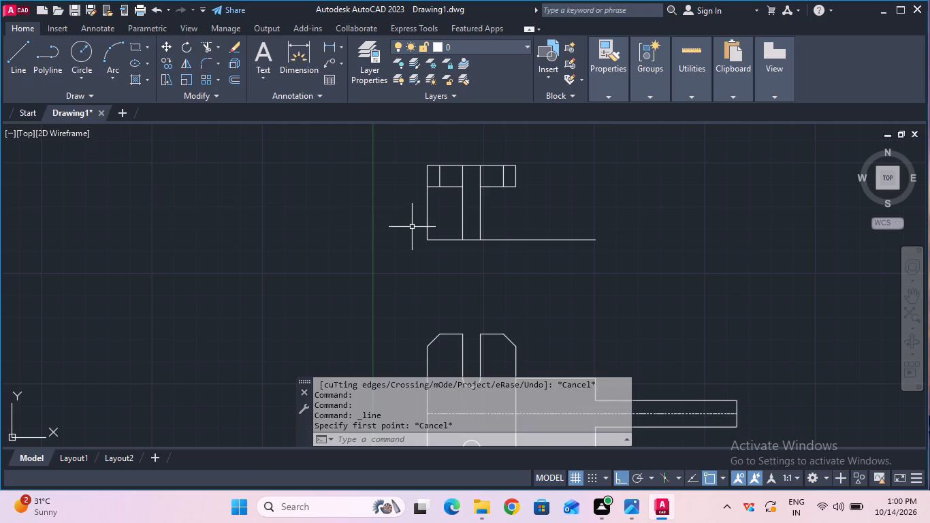
{"action": "middle_click_drag", "start_coordinate": [416, 227], "coordinate": [399, 127]}
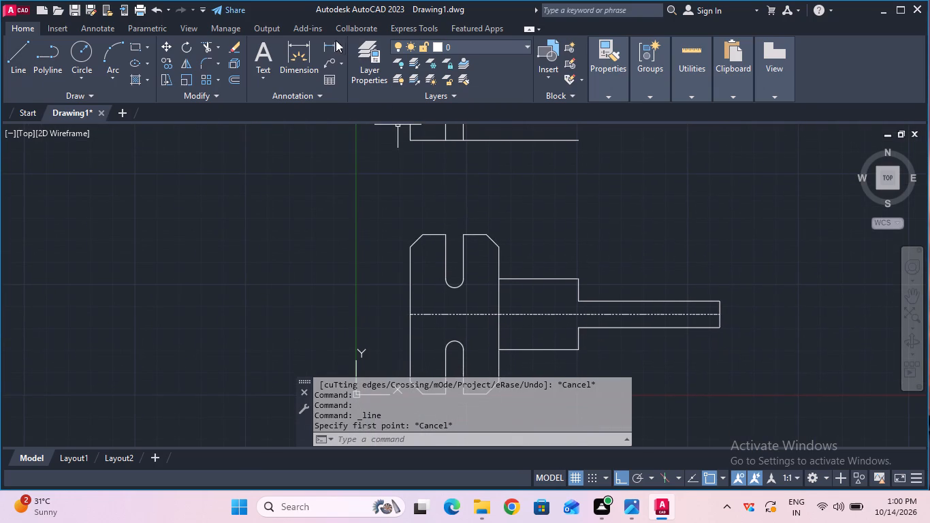
{"action": "left_click", "coordinate": [327, 42]}
{"action": "left_click_drag", "start_coordinate": [410, 314], "coordinate": [433, 321]}
{"action": "left_click", "coordinate": [721, 317]}
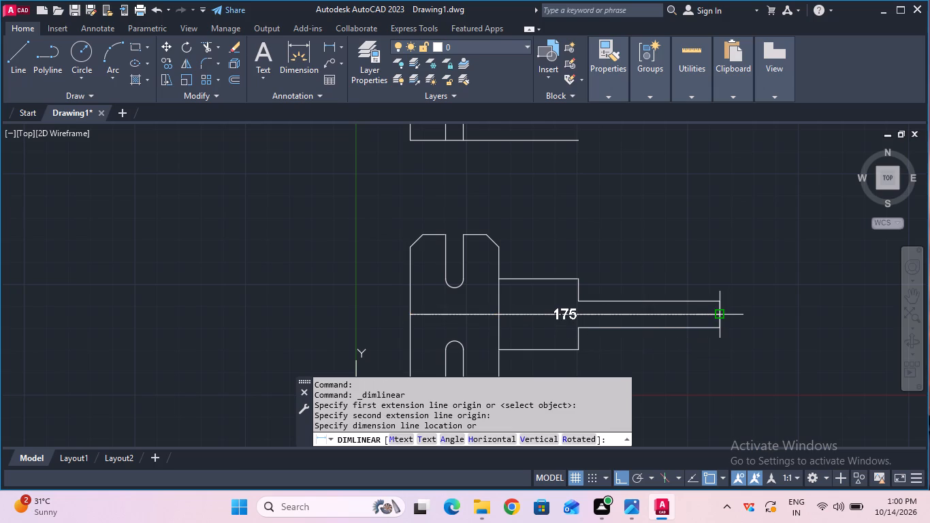
{"action": "key", "text": "Escape"}
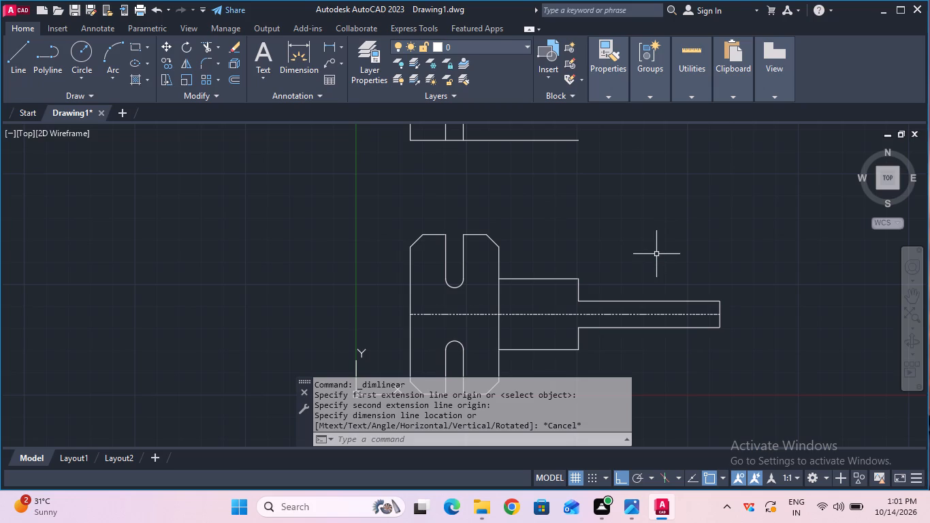
Draw a 45 mm horizontal line continuing the upper view's base line from its right end.
{"action": "scroll", "coordinate": [656, 255], "scroll_direction": "down", "scroll_amount": 1}
{"action": "middle_click_drag", "start_coordinate": [628, 227], "coordinate": [622, 243]}
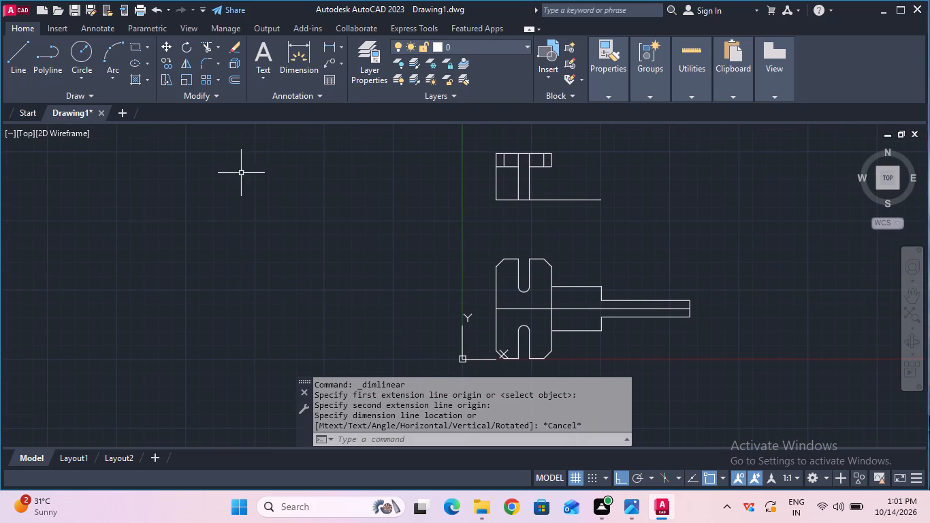
{"action": "left_click_drag", "start_coordinate": [8, 78], "coordinate": [42, 101]}
{"action": "left_click", "coordinate": [28, 70]}
{"action": "left_click", "coordinate": [23, 58]}
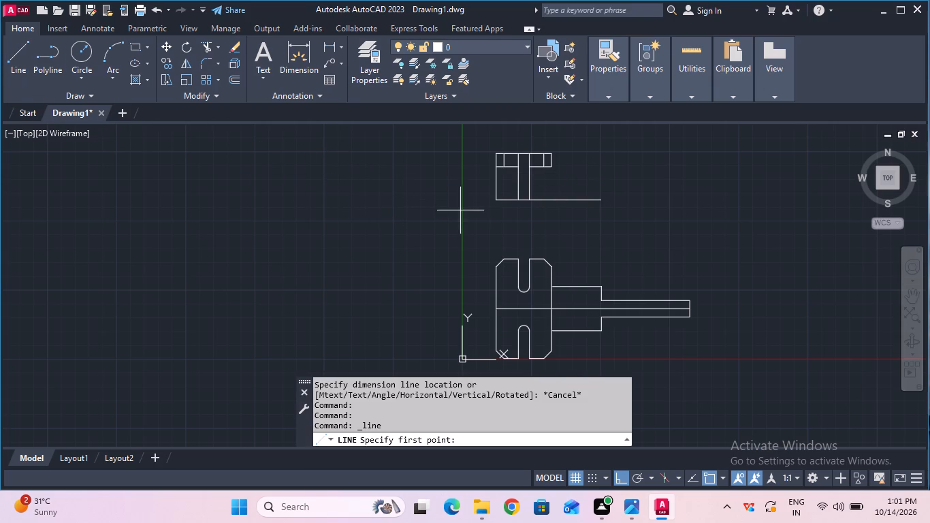
{"action": "left_click", "coordinate": [598, 204]}
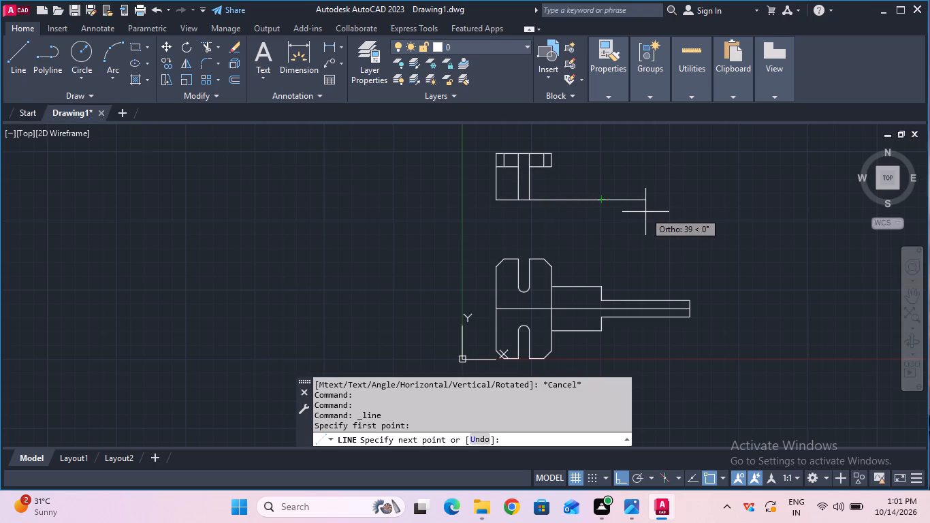
{"action": "type", "text": "45"}
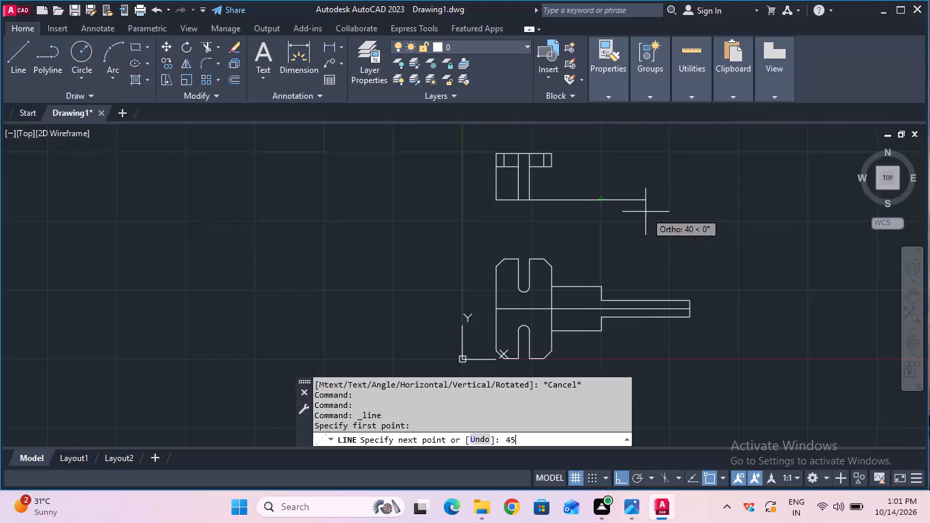
{"action": "key", "text": "Return"}
{"action": "key", "text": "Escape"}
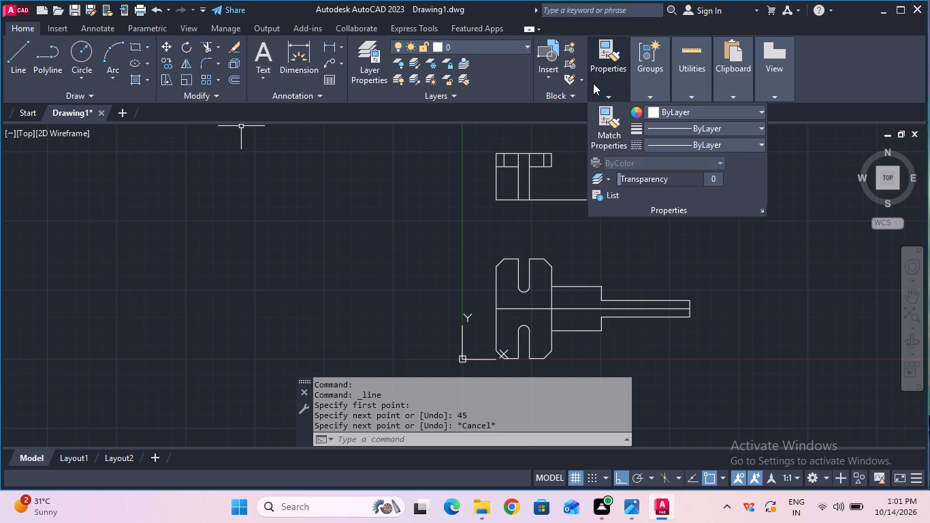
Draw a vertical CENTER linetype line upward from the free end of the 45 mm line.
{"action": "left_click", "coordinate": [650, 148]}
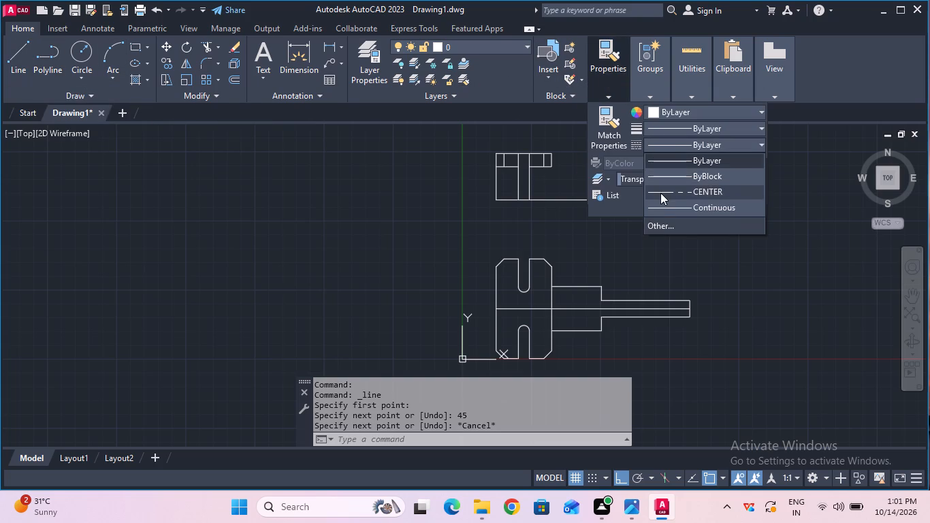
{"action": "left_click", "coordinate": [660, 193]}
{"action": "left_click", "coordinate": [7, 67]}
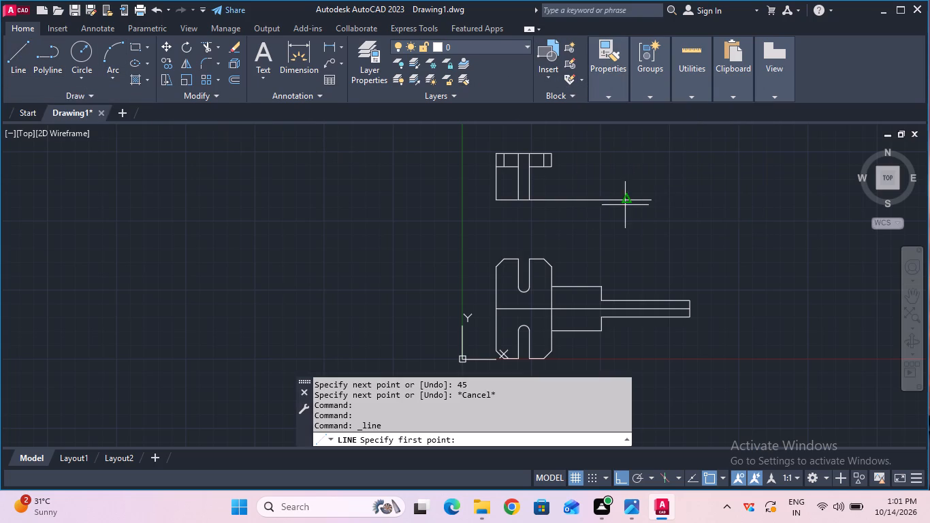
{"action": "left_click", "coordinate": [645, 199]}
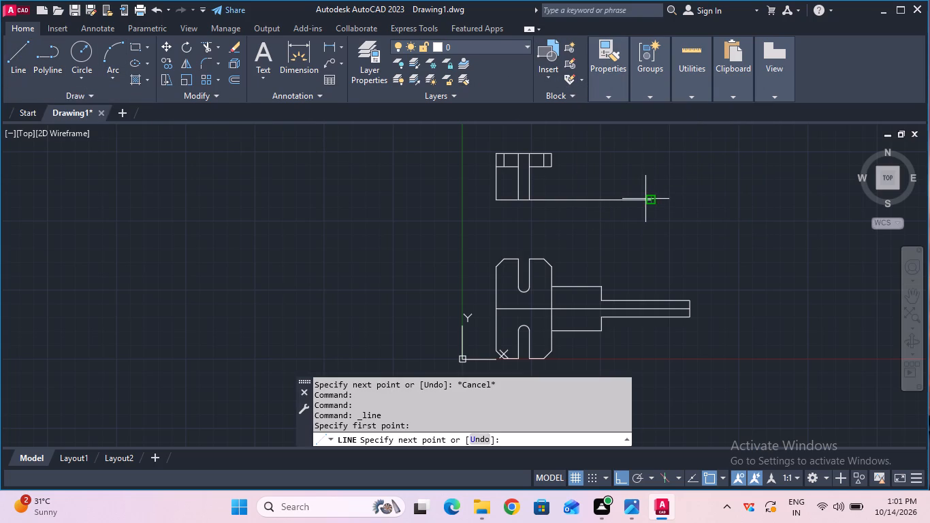
{"action": "left_click", "coordinate": [644, 138]}
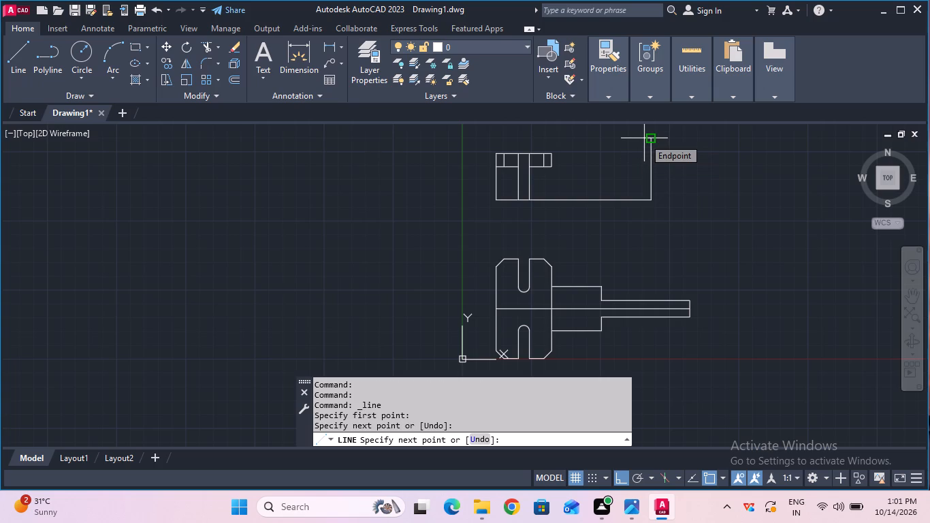
{"action": "key", "text": "Escape"}
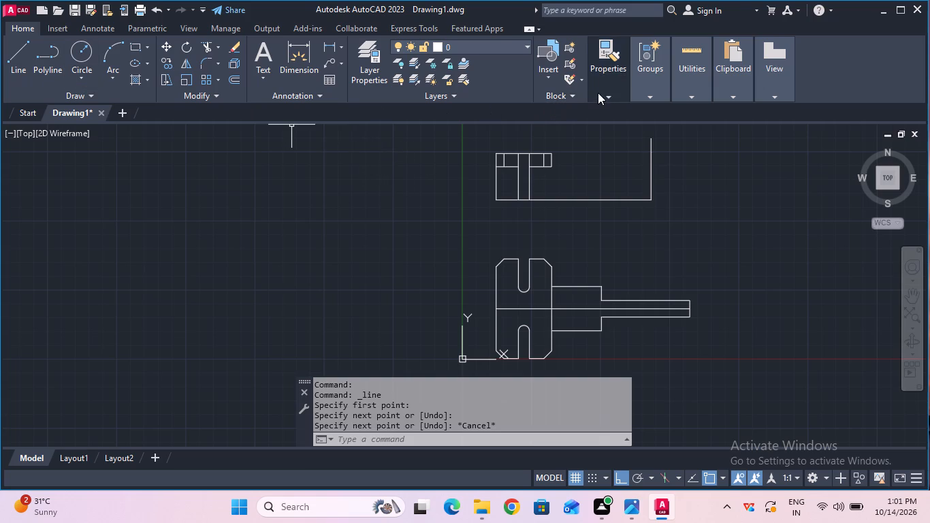
Set the current linetype back to ByLayer.
{"action": "left_click", "coordinate": [688, 142]}
{"action": "left_click", "coordinate": [692, 155]}
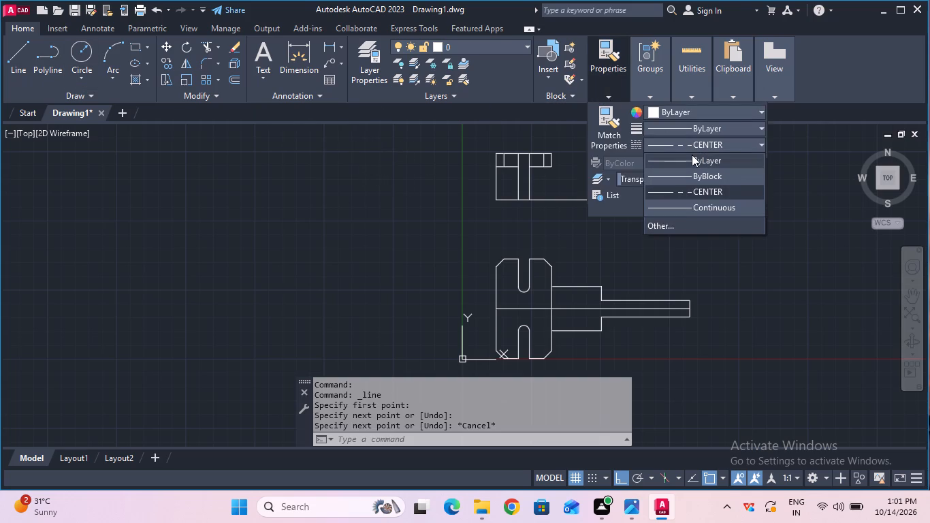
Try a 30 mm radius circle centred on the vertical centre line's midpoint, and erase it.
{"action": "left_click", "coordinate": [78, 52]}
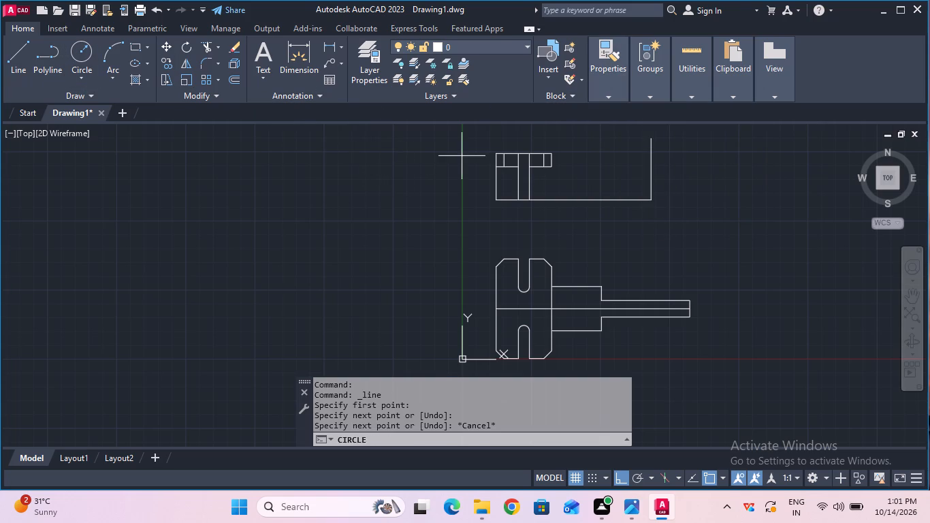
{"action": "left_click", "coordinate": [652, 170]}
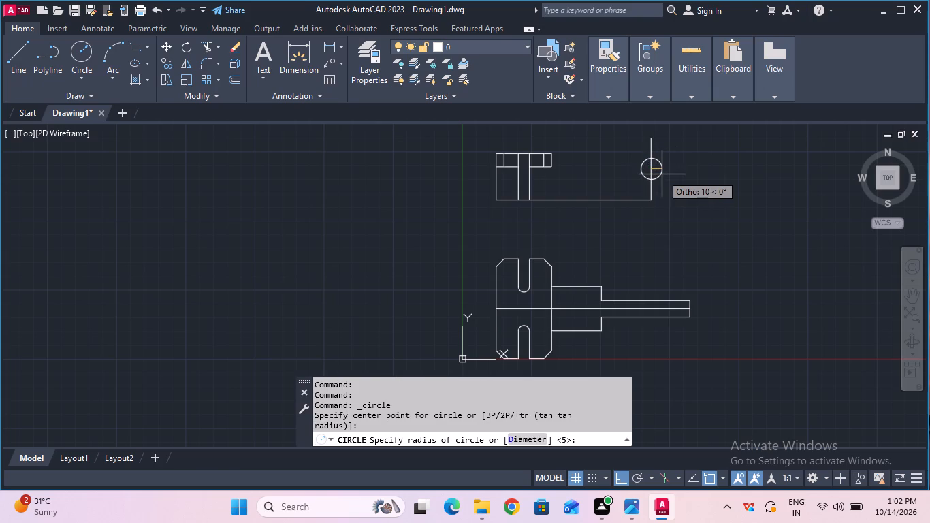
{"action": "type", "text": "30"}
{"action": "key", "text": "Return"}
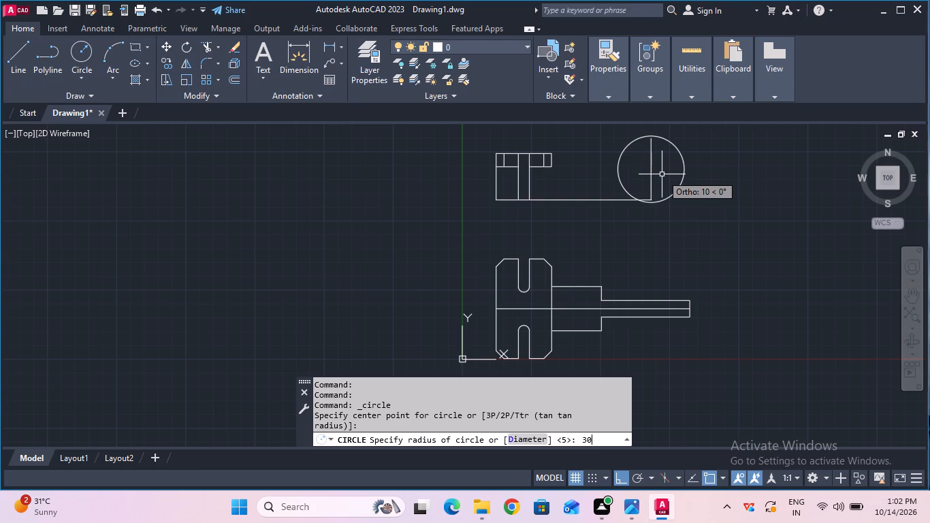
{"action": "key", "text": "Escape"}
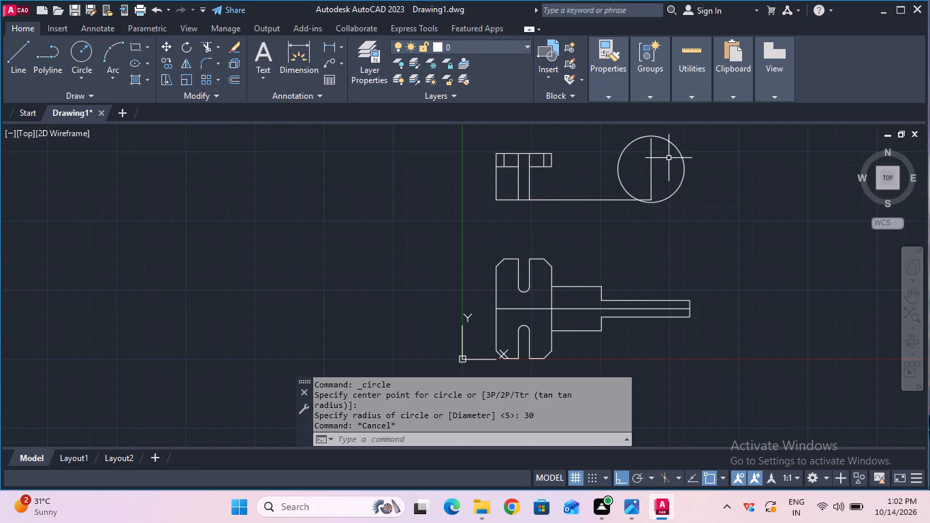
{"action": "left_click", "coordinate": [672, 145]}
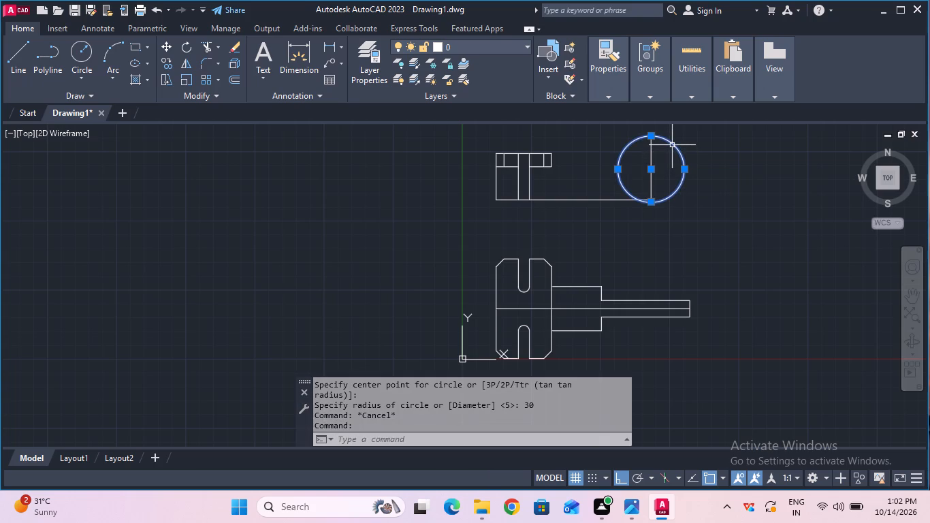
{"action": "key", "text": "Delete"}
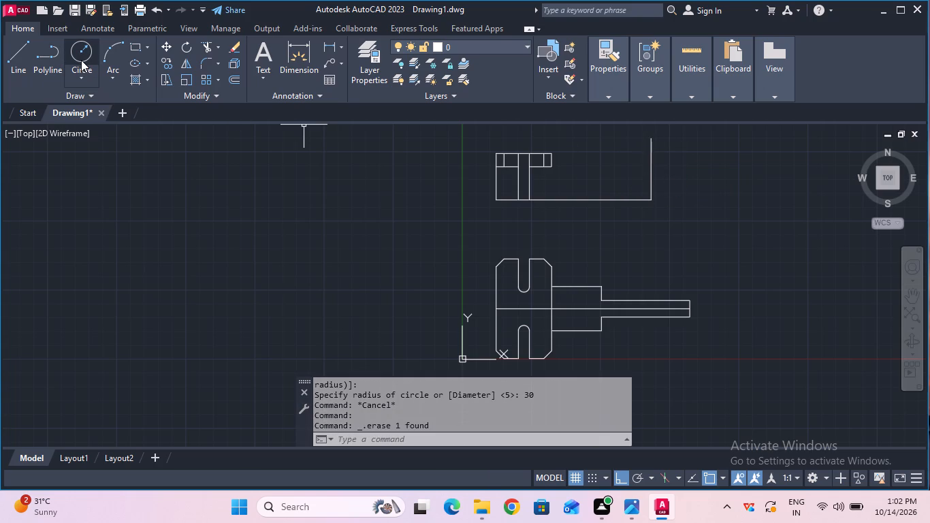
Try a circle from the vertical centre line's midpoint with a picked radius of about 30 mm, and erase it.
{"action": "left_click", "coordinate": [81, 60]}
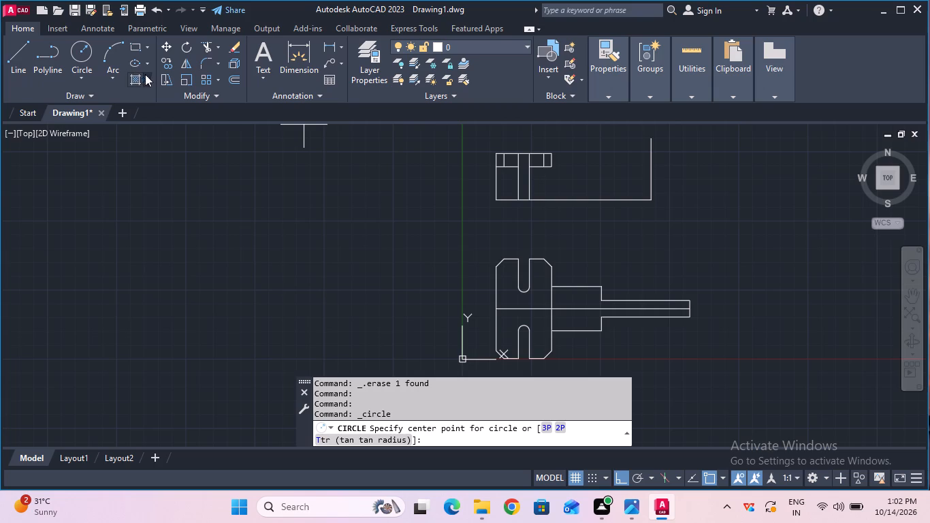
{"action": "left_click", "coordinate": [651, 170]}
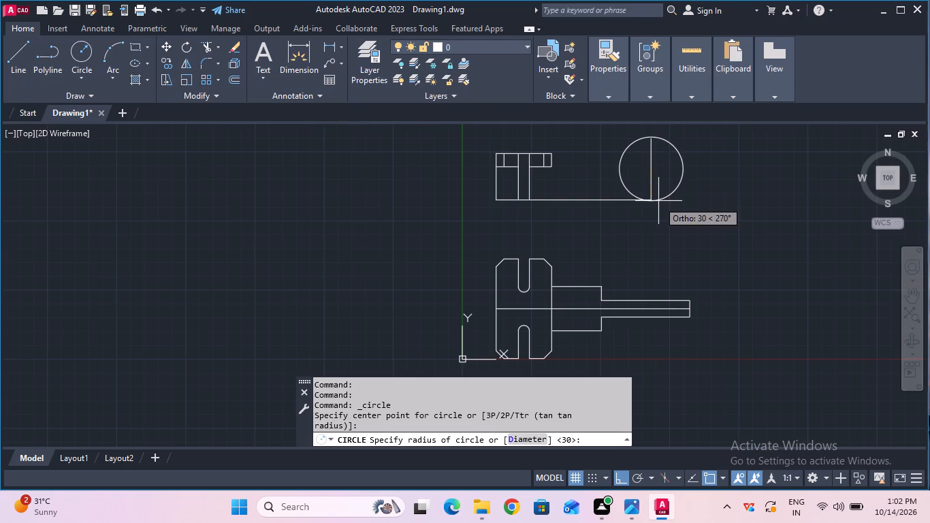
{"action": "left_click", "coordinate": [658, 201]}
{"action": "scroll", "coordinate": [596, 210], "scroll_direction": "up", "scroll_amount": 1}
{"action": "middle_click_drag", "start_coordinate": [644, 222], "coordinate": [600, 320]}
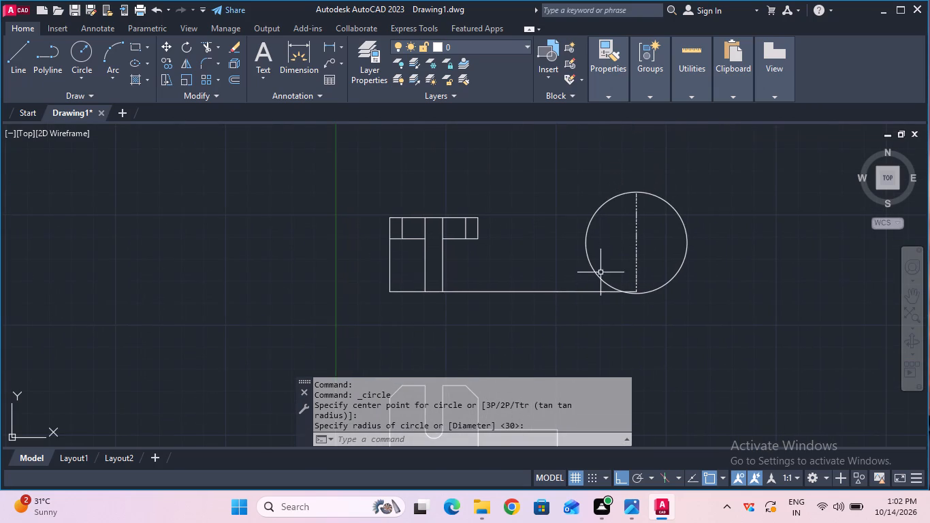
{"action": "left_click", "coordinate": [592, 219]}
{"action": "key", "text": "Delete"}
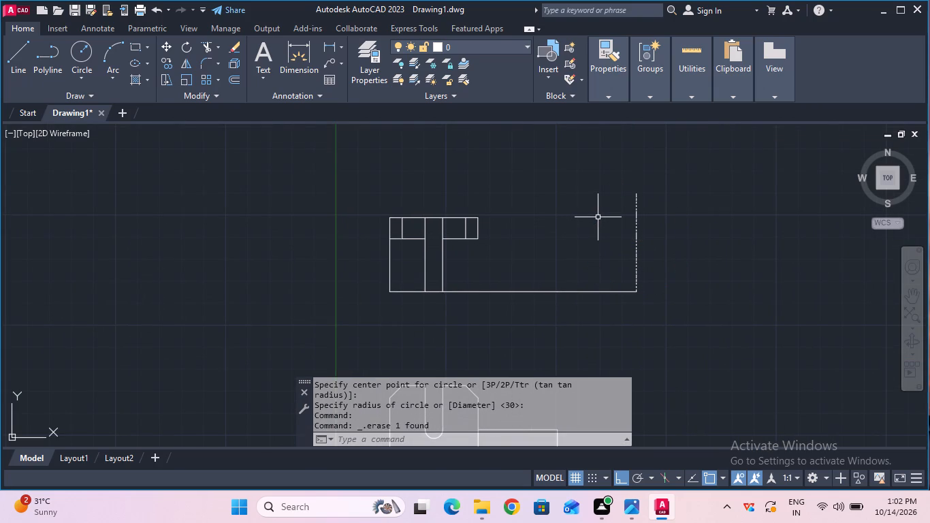
Extend the lower edge of the upper view's 12 mm top strip across to the vertical centre line.
{"action": "left_click", "coordinate": [94, 48]}
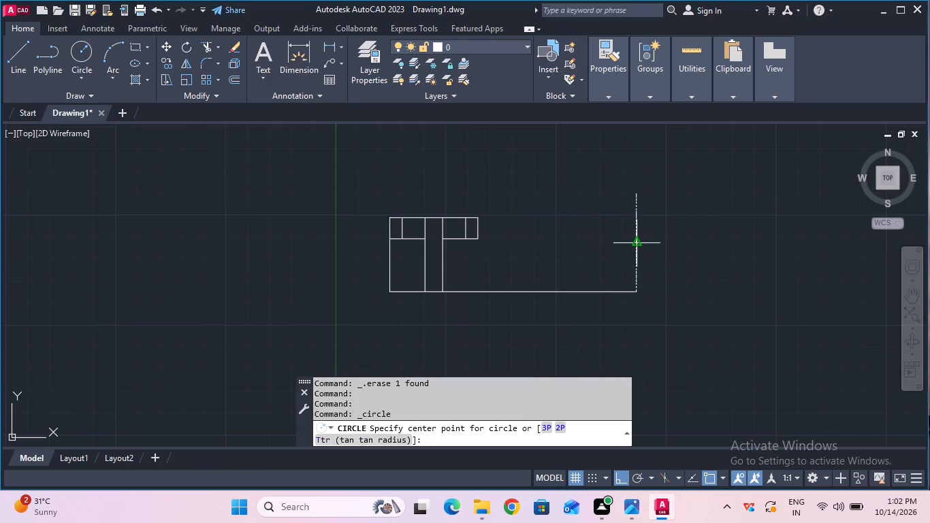
{"action": "key", "text": "Escape"}
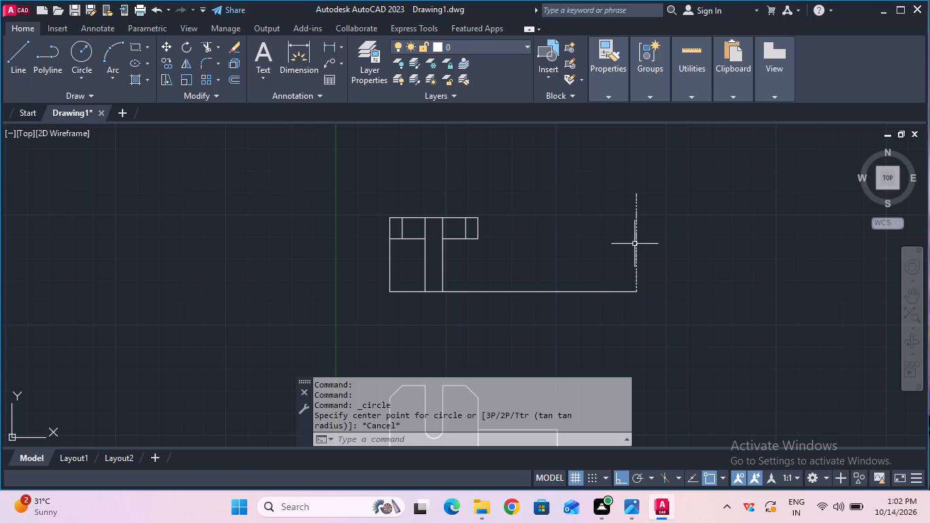
{"action": "left_click", "coordinate": [217, 52]}
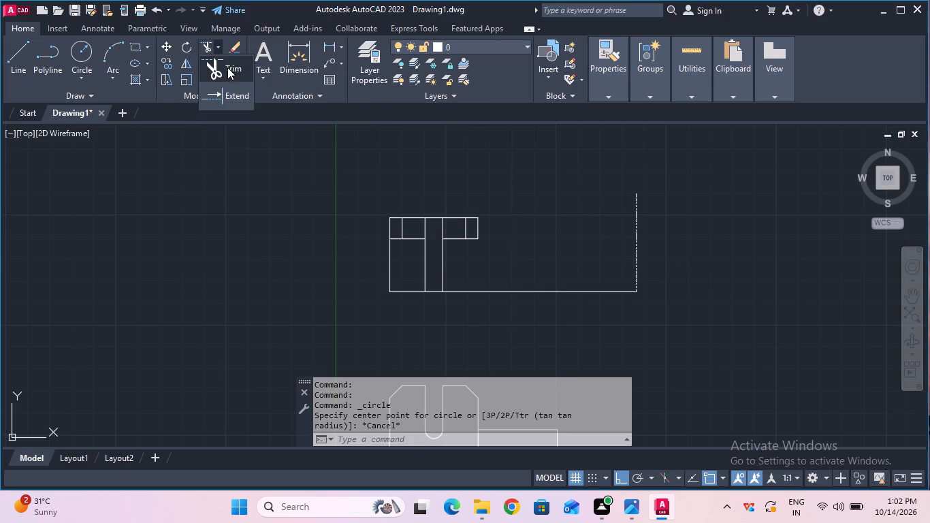
{"action": "left_click", "coordinate": [229, 89]}
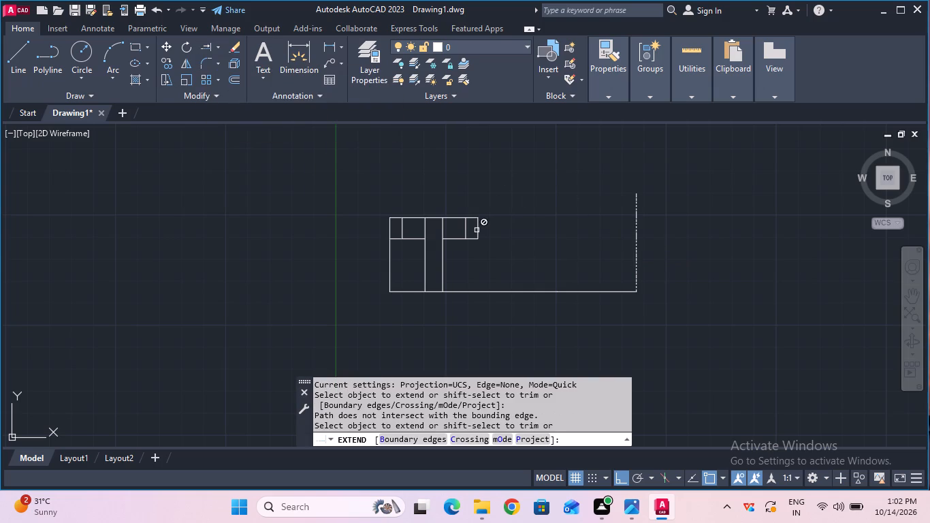
{"action": "left_click", "coordinate": [472, 238]}
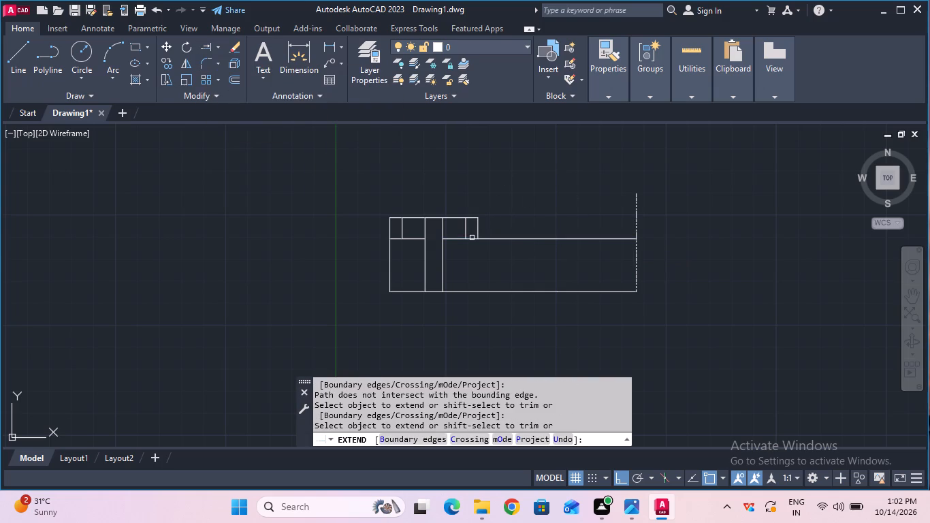
{"action": "key", "text": "Escape"}
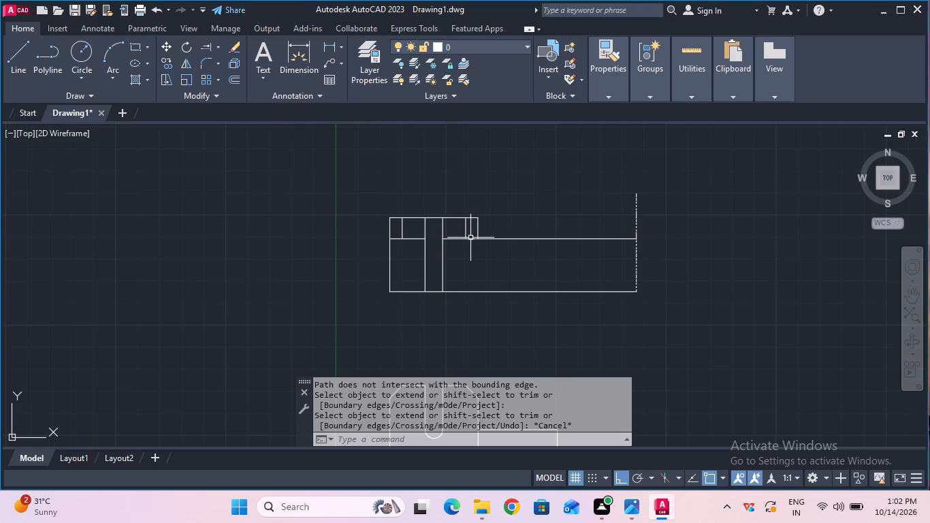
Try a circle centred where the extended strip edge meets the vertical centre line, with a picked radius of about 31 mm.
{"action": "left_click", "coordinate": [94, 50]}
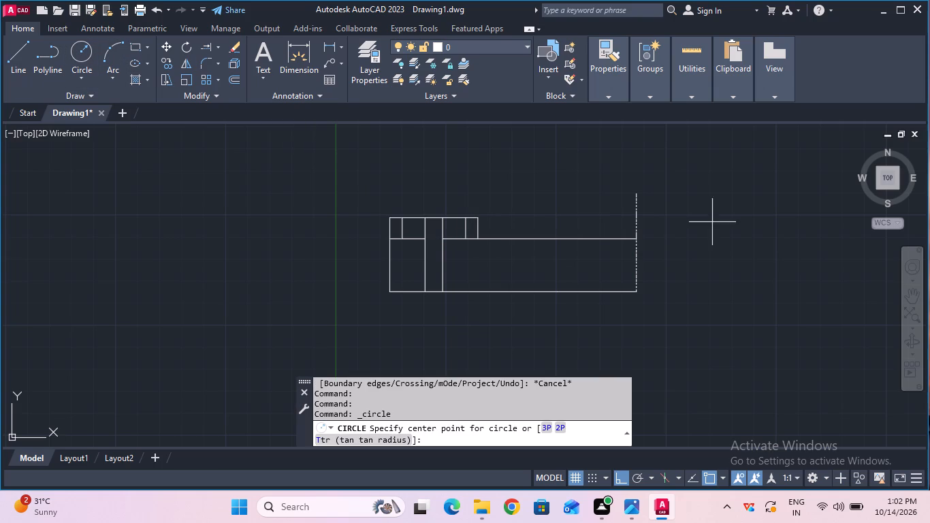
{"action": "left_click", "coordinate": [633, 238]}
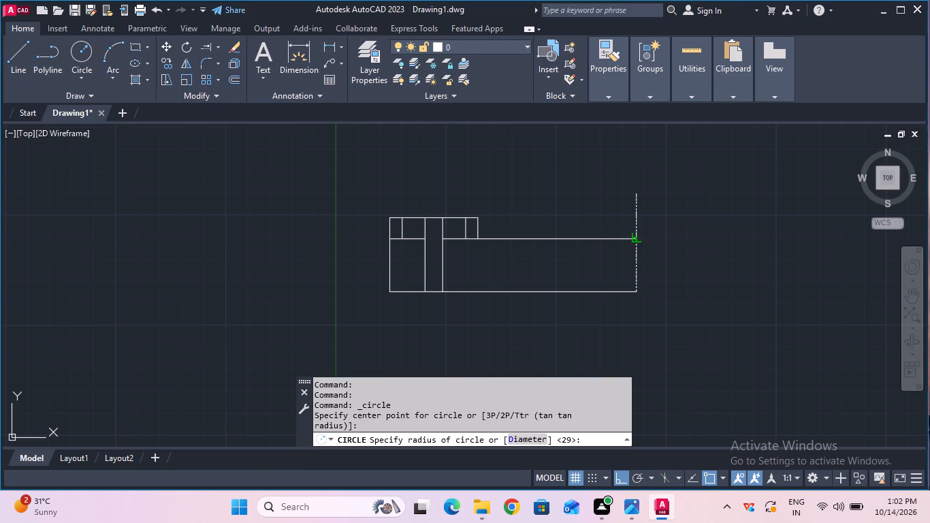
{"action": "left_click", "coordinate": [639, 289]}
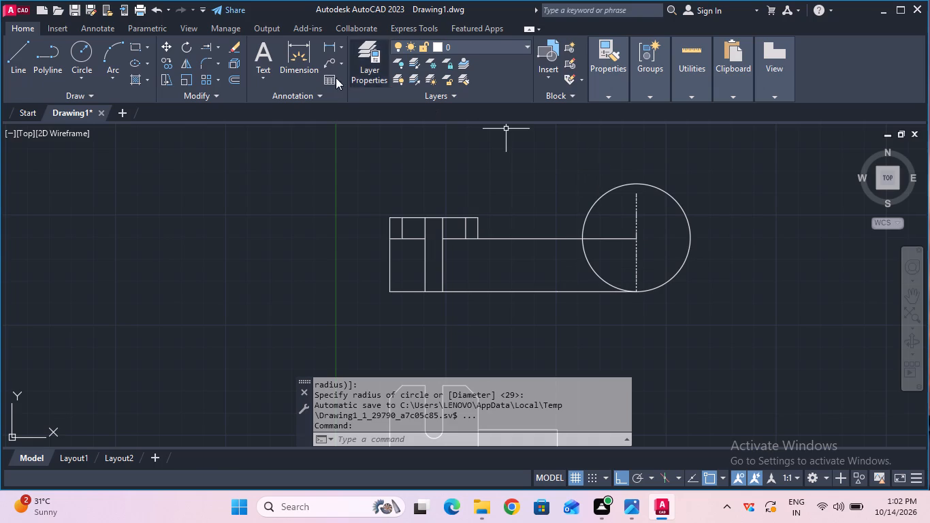
Measure the horizontal distance from the circle's edge to the vertical centre line without placing a dimension.
{"action": "left_click", "coordinate": [327, 49]}
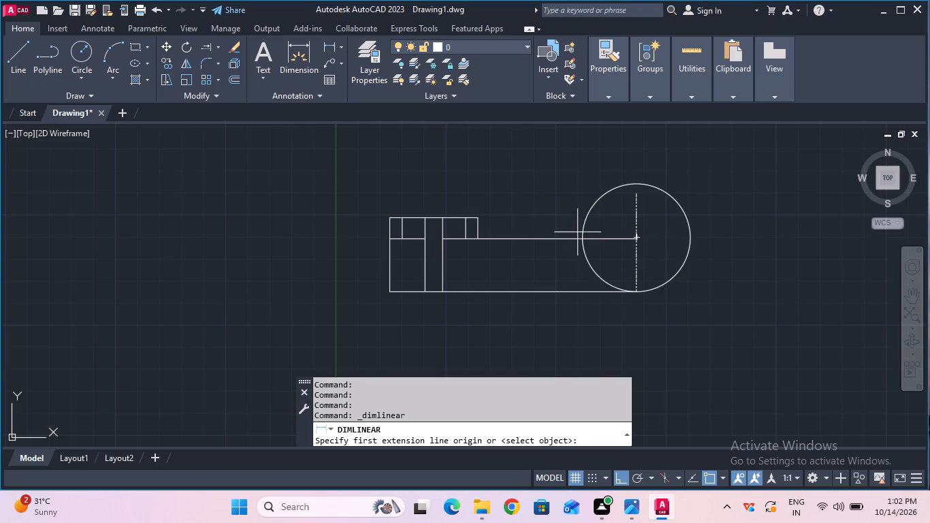
{"action": "left_click", "coordinate": [583, 236]}
{"action": "left_click", "coordinate": [640, 238]}
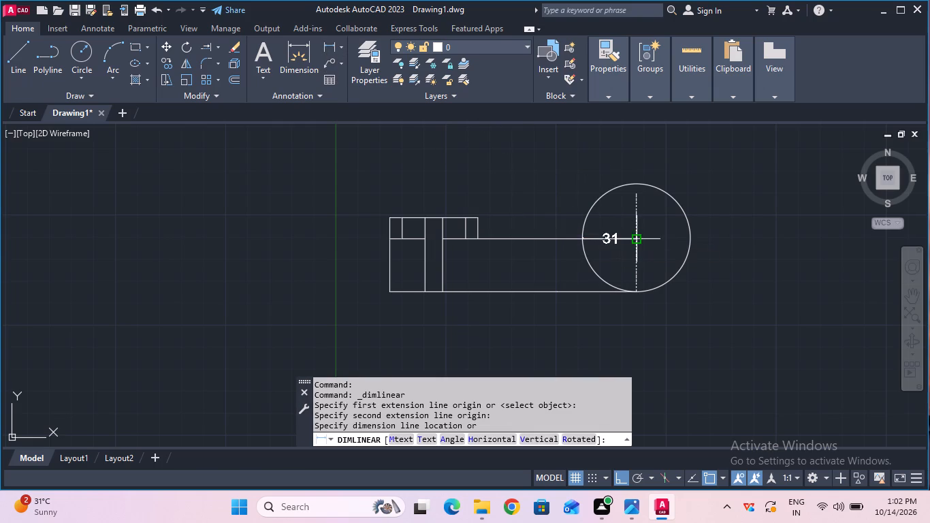
{"action": "key", "text": "Escape"}
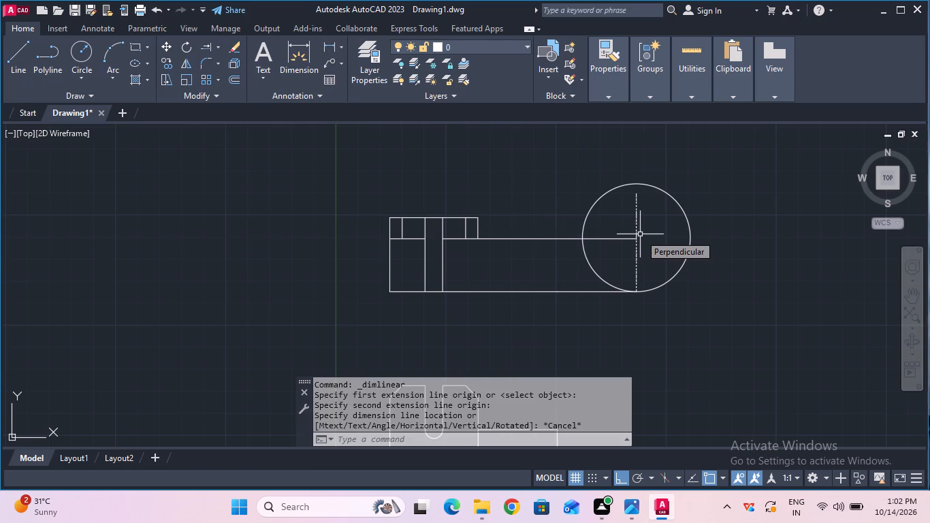
Trim away the narrow end arm of the slotted lower view, including its centre line portion and end edge.
{"action": "scroll", "coordinate": [640, 234], "scroll_direction": "down", "scroll_amount": 1}
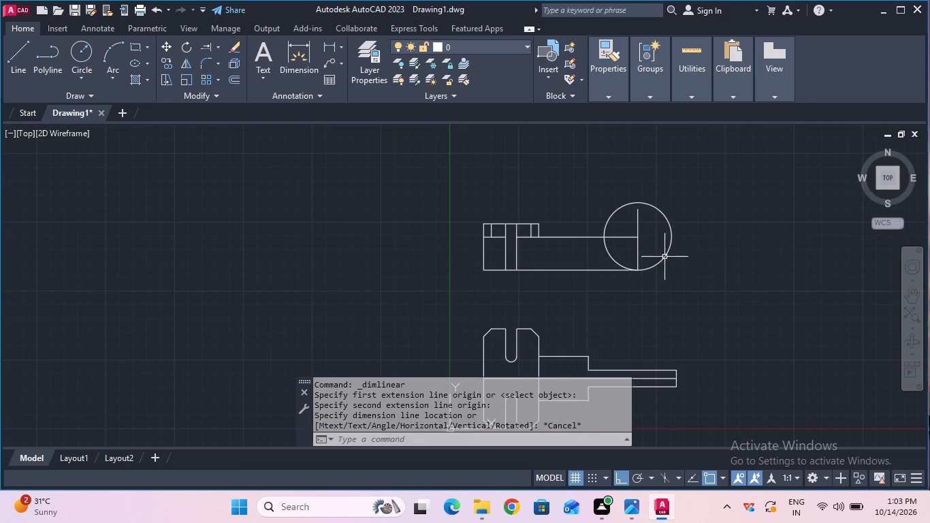
{"action": "middle_click_drag", "start_coordinate": [671, 264], "coordinate": [693, 210]}
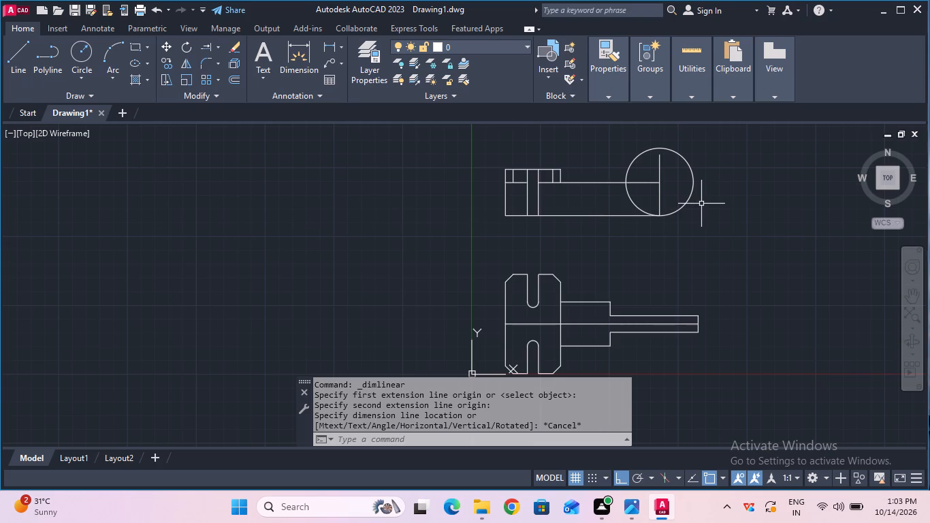
{"action": "left_click", "coordinate": [219, 46]}
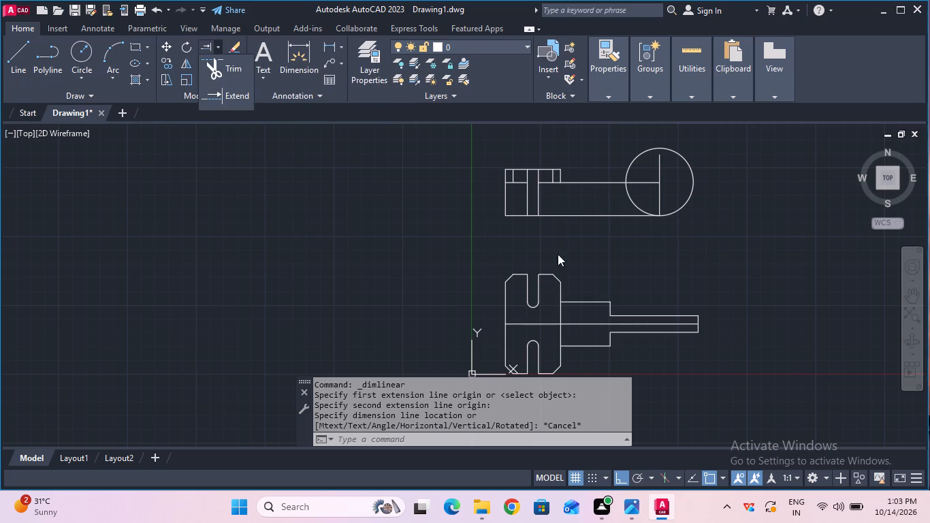
{"action": "left_click", "coordinate": [240, 74]}
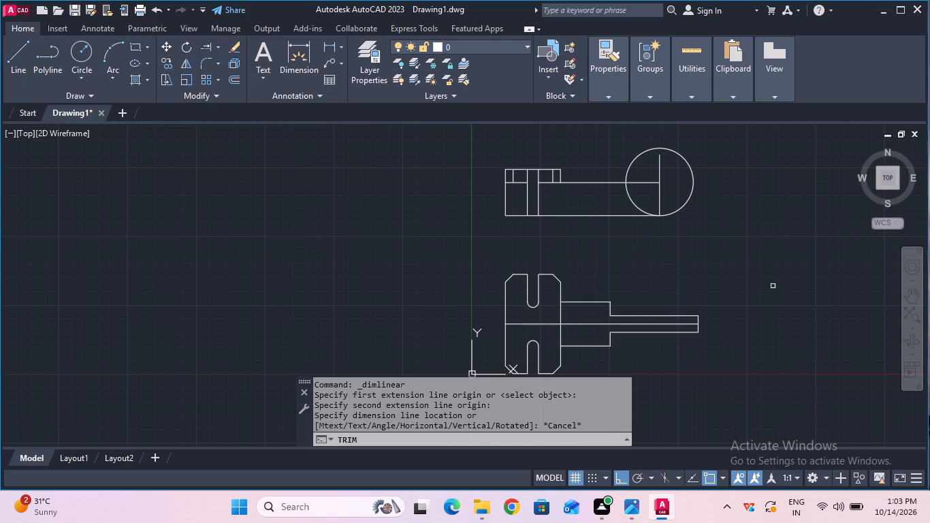
{"action": "left_click_drag", "start_coordinate": [685, 289], "coordinate": [678, 362]}
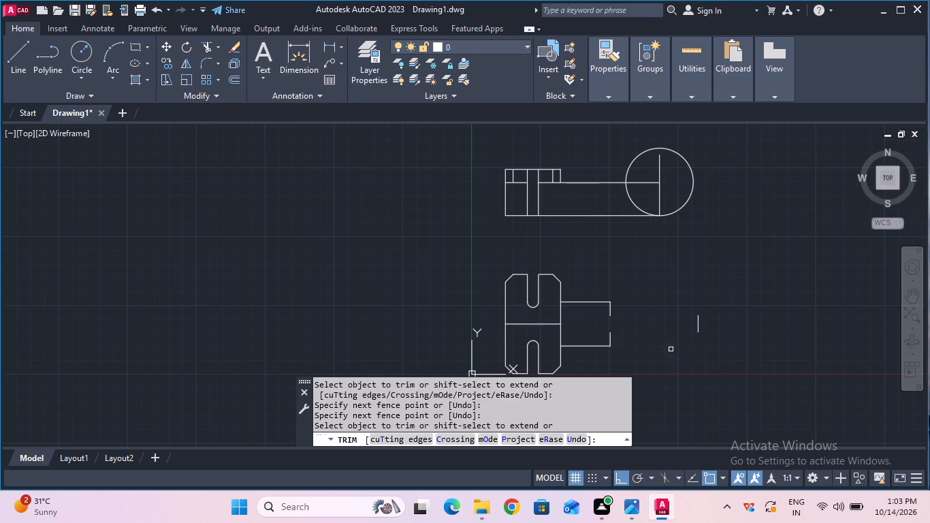
{"action": "left_click_drag", "start_coordinate": [684, 342], "coordinate": [709, 331]}
{"action": "left_click_drag", "start_coordinate": [705, 327], "coordinate": [692, 328]}
{"action": "key", "text": "Escape"}
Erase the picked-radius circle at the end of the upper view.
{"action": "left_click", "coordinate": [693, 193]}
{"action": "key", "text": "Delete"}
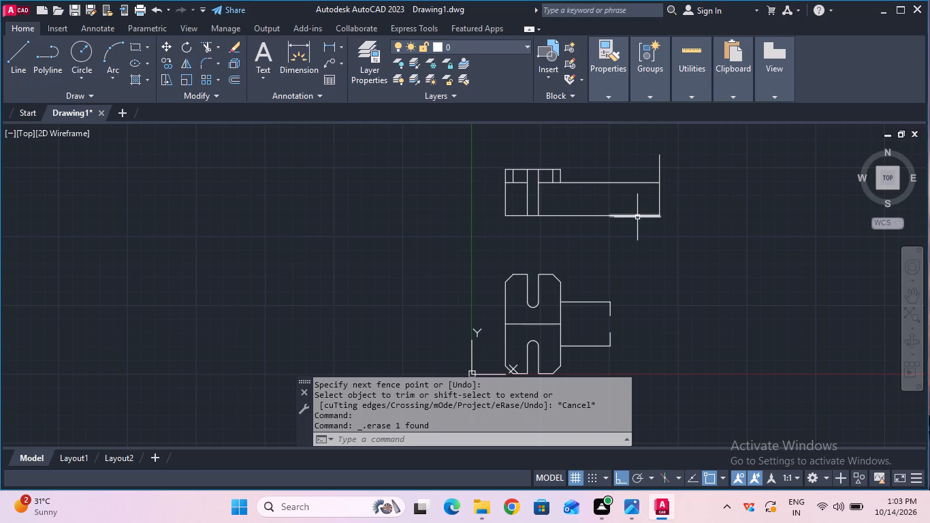
Measure the height between the upper view's bottom edge and the extended strip edge without placing a dimension.
{"action": "left_click", "coordinate": [325, 50]}
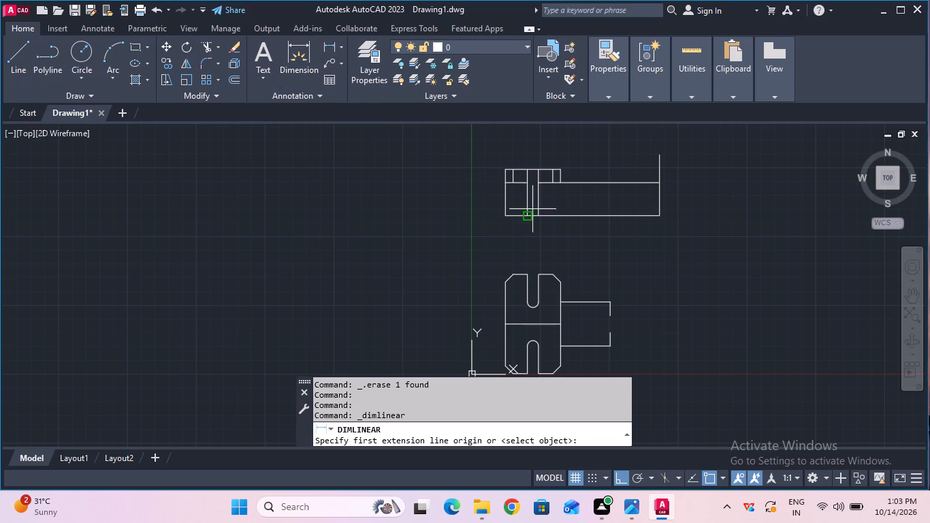
{"action": "left_click", "coordinate": [537, 212]}
{"action": "left_click", "coordinate": [541, 183]}
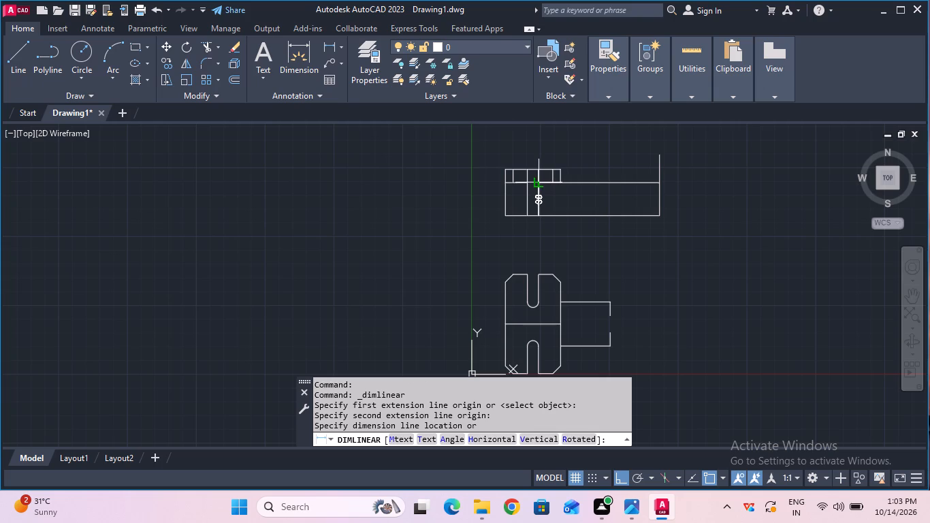
{"action": "scroll", "coordinate": [581, 185], "scroll_direction": "up", "scroll_amount": 1}
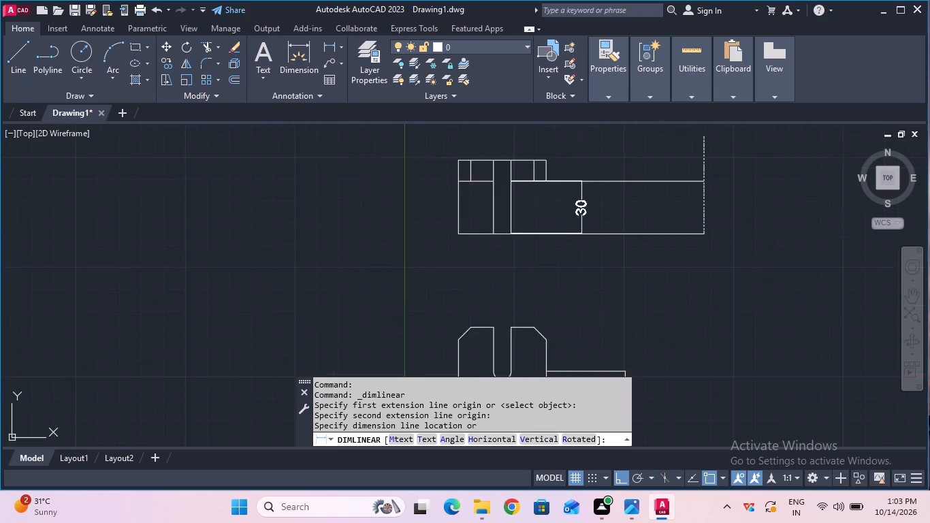
{"action": "scroll", "coordinate": [581, 185], "scroll_direction": "up", "scroll_amount": 1}
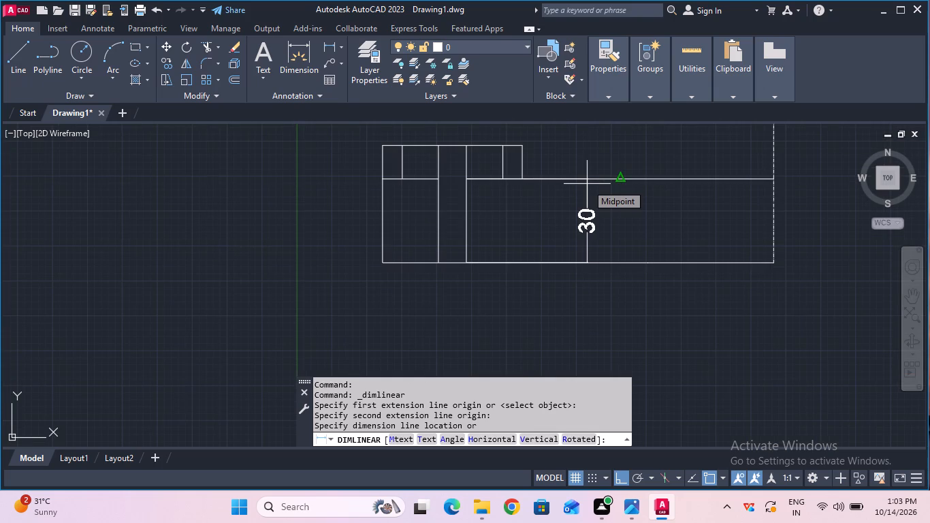
{"action": "key", "text": "Escape"}
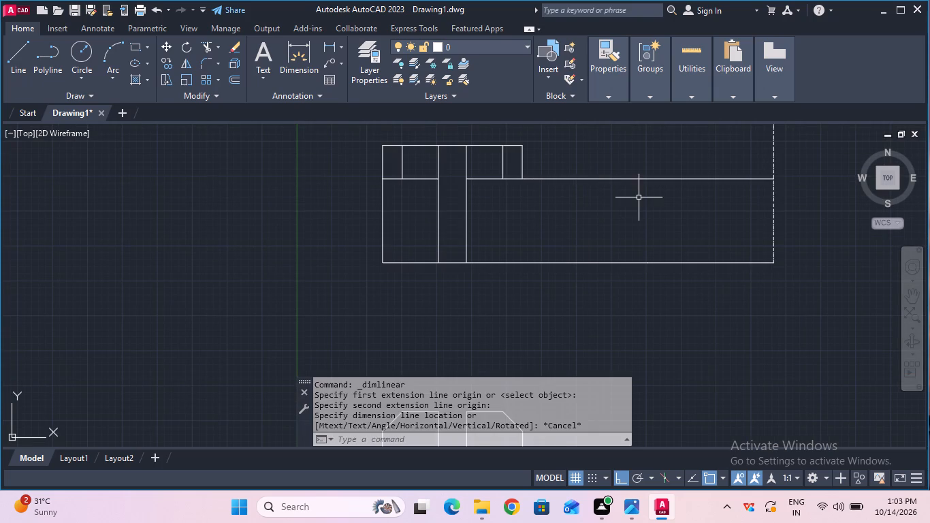
Draw a 30 mm radius circle centred where the extended strip edge meets the vertical centre line.
{"action": "scroll", "coordinate": [639, 197], "scroll_direction": "down", "scroll_amount": 1}
{"action": "left_click_drag", "start_coordinate": [91, 53], "coordinate": [103, 63]}
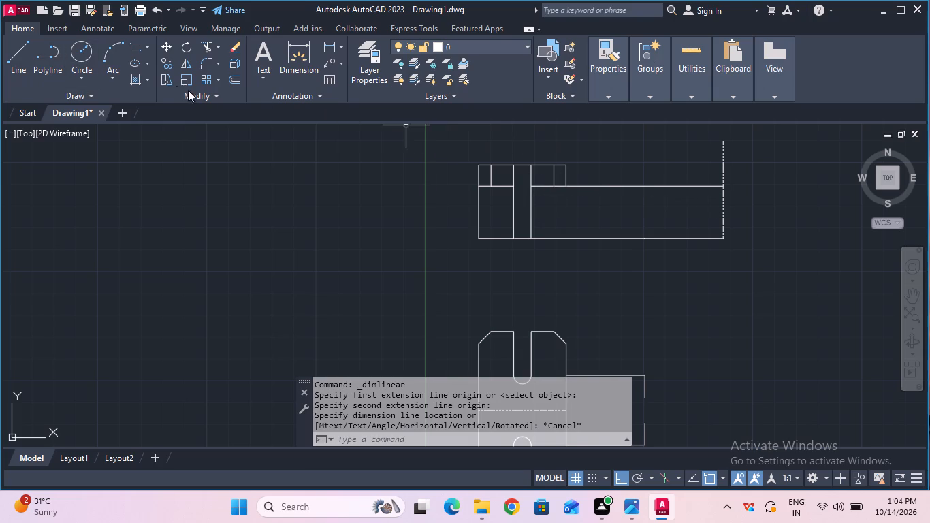
{"action": "left_click", "coordinate": [69, 49]}
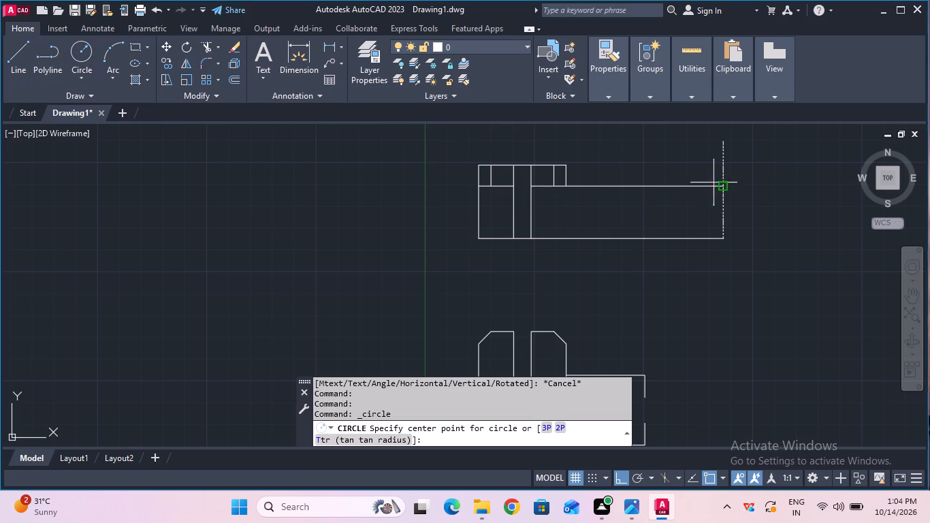
{"action": "left_click", "coordinate": [726, 188]}
{"action": "key", "text": "3"}
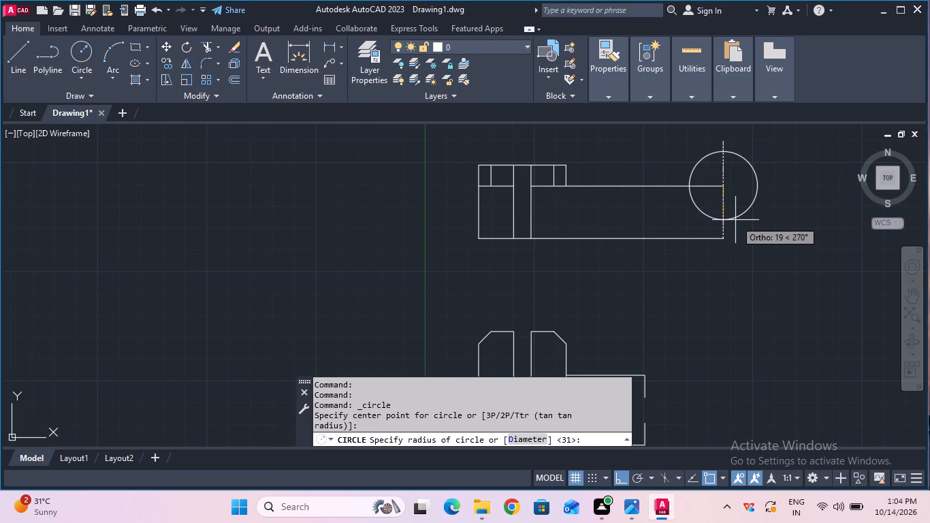
{"action": "key", "text": "0"}
{"action": "key", "text": "Return"}
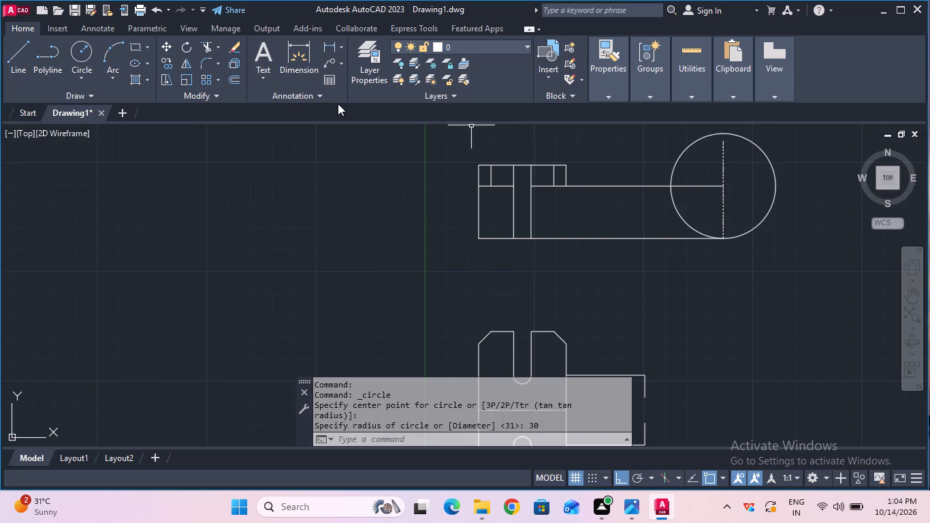
Extend the vertical centre line up to the top of the 30 mm radius circle.
{"action": "left_click", "coordinate": [219, 48]}
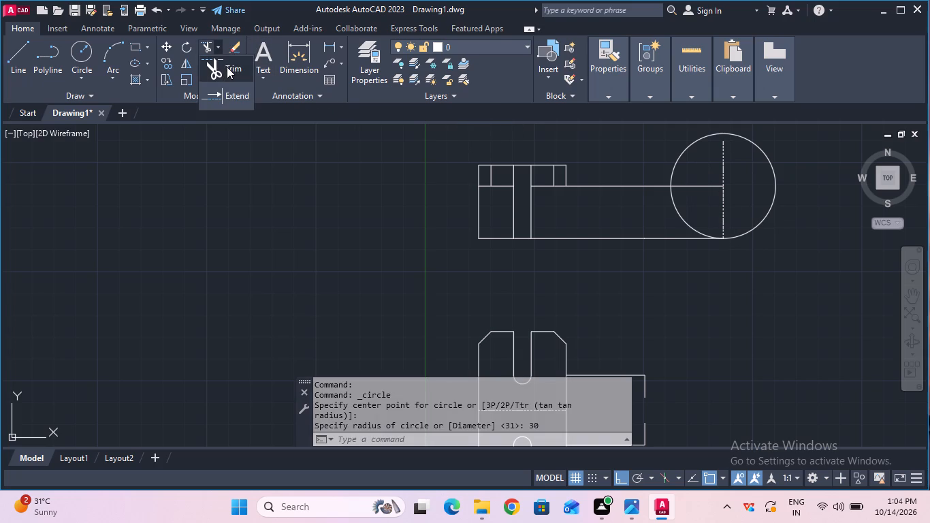
{"action": "left_click", "coordinate": [238, 91]}
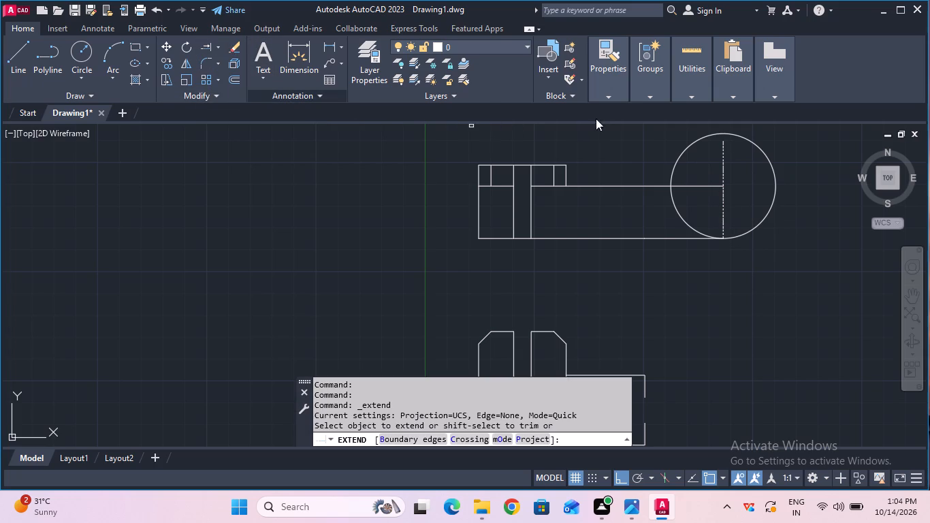
{"action": "left_click", "coordinate": [723, 152]}
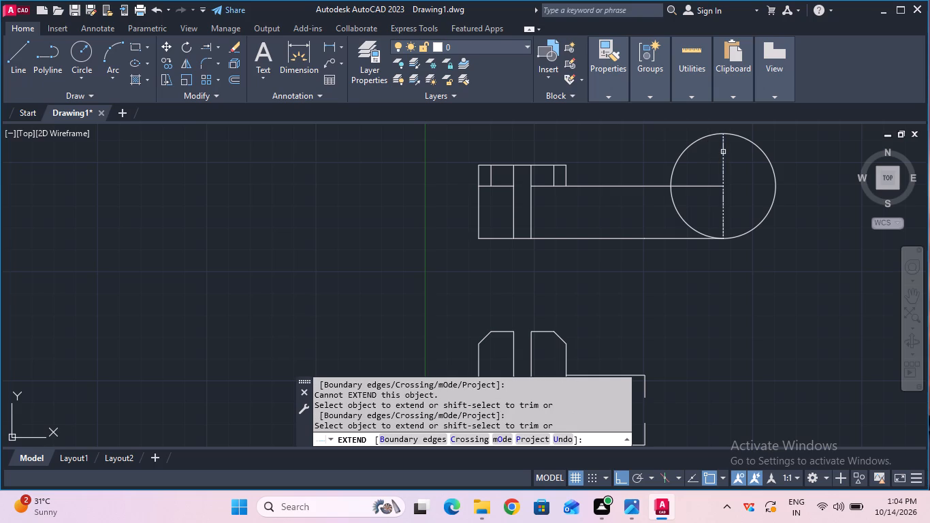
{"action": "key", "text": "Escape"}
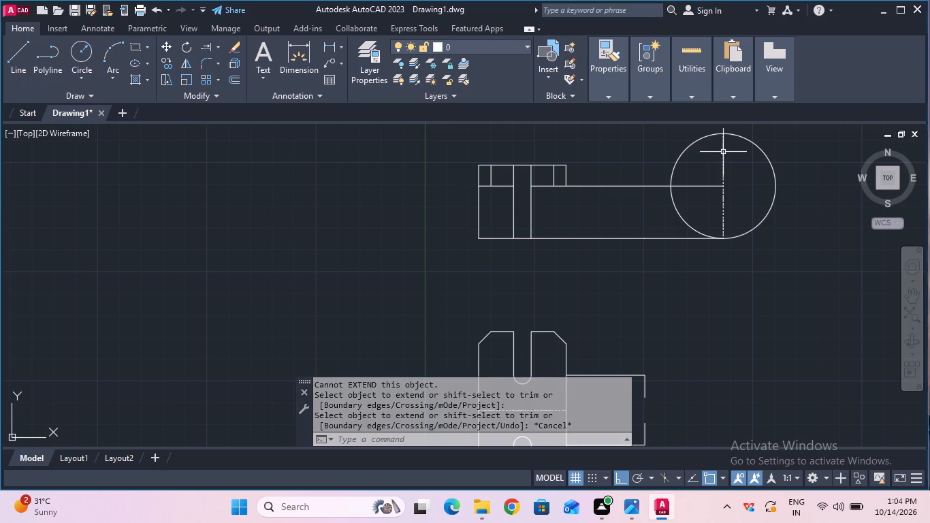
Draw a concentric circle of 12.5 mm radius inside the 30 mm radius circle for the eye's hole.
{"action": "left_click", "coordinate": [91, 59]}
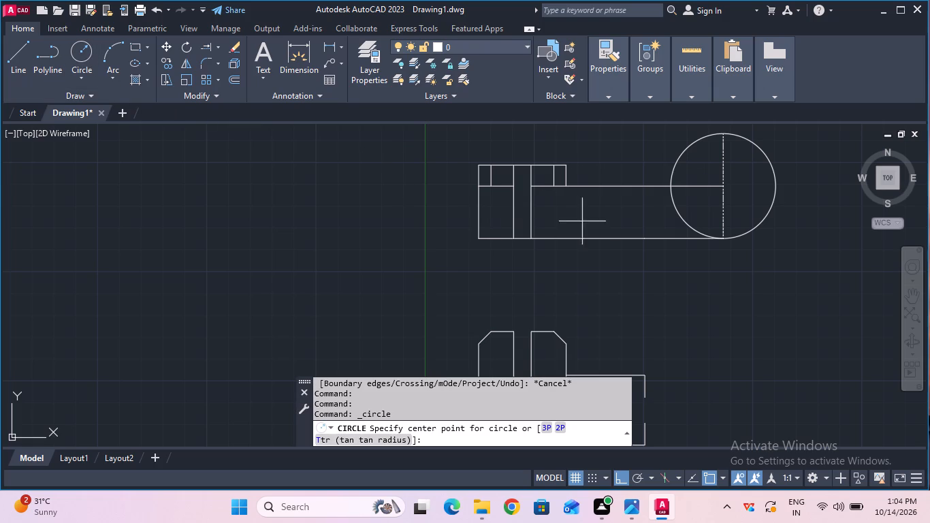
{"action": "left_click", "coordinate": [722, 186]}
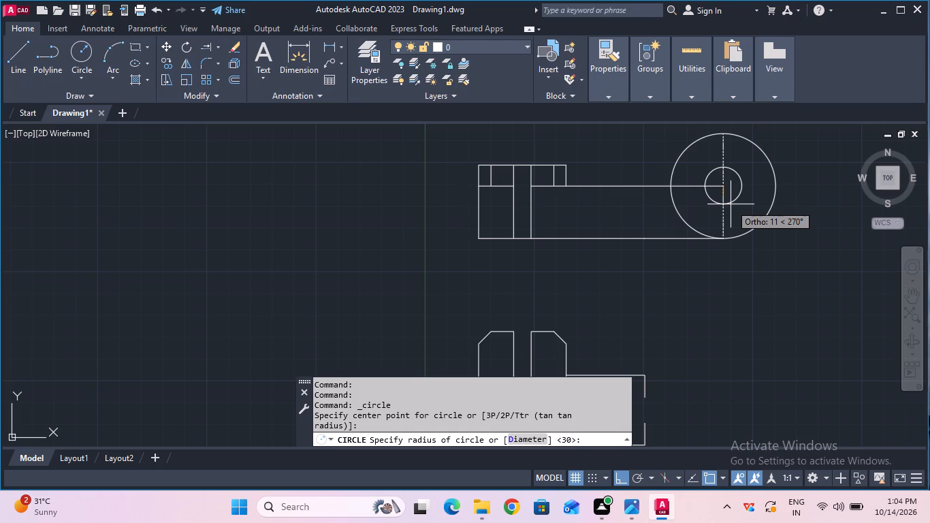
{"action": "type", "text": "12."}
{"action": "key", "text": "5"}
{"action": "key", "text": "Return"}
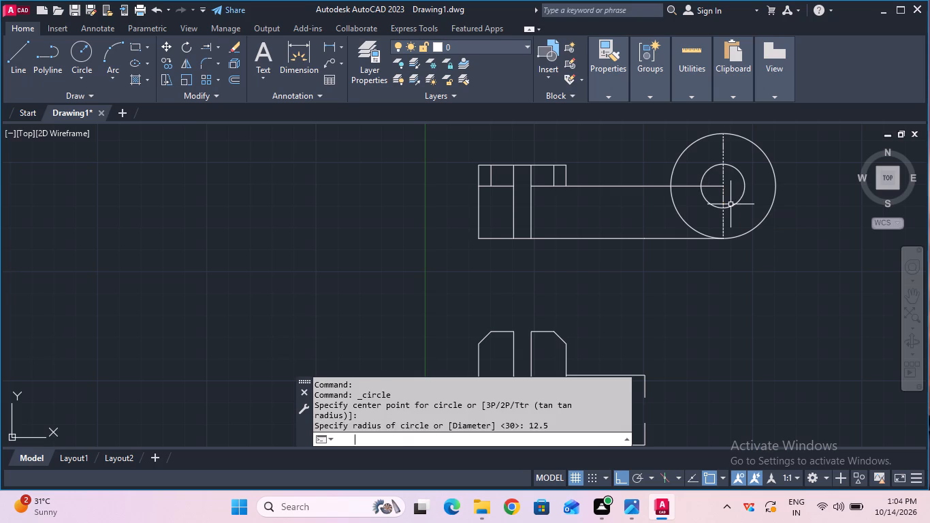
Measure the inner circle's diameter without placing a dimension.
{"action": "left_click", "coordinate": [93, 67]}
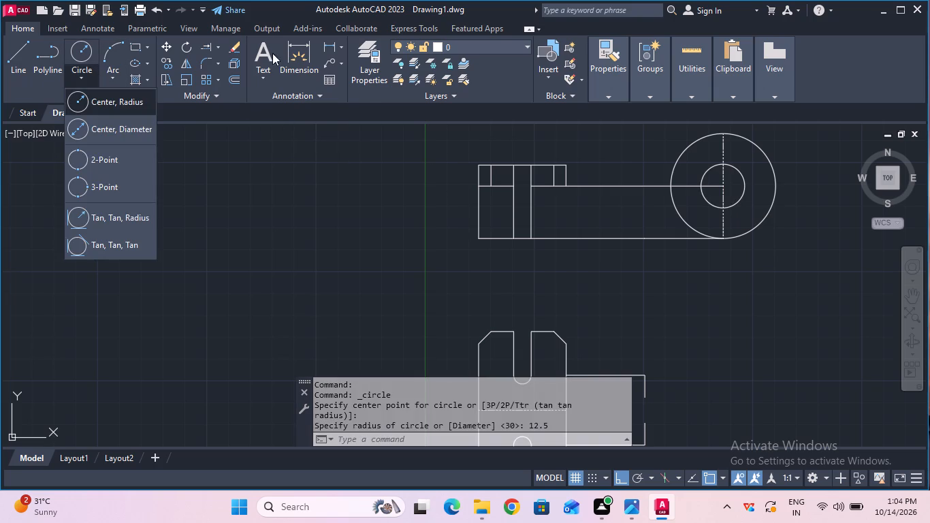
{"action": "left_click", "coordinate": [343, 48]}
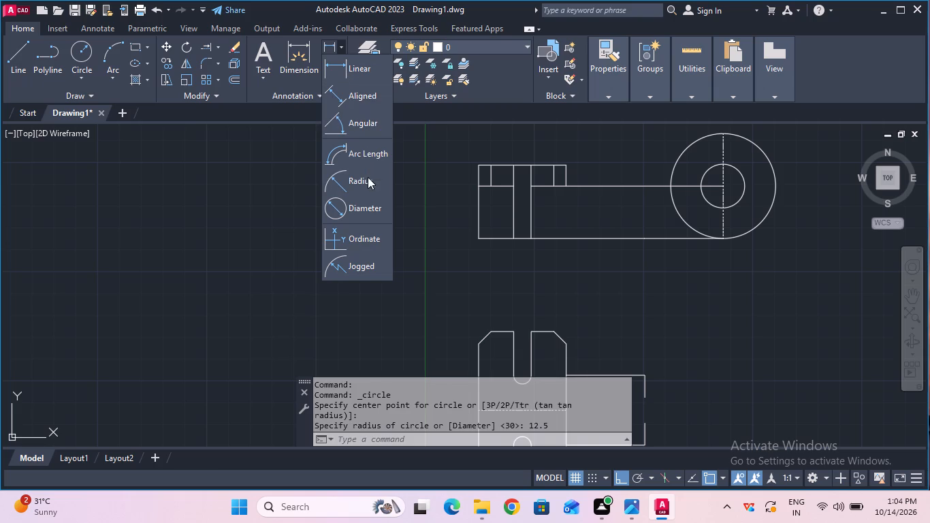
{"action": "left_click", "coordinate": [370, 203]}
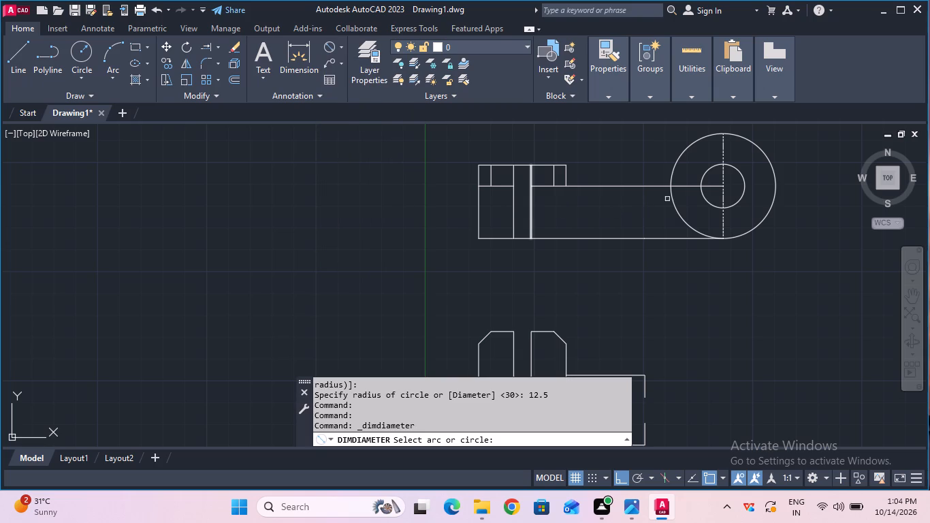
{"action": "left_click", "coordinate": [705, 170]}
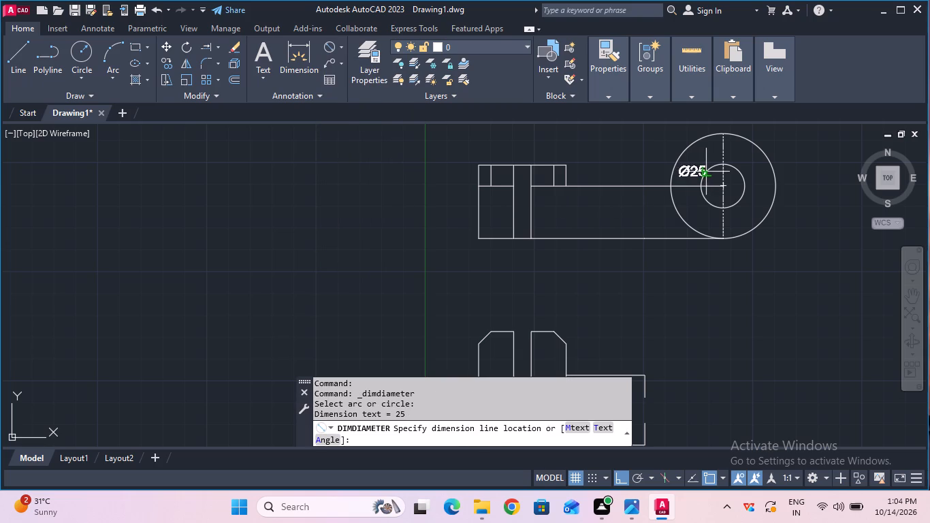
{"action": "key", "text": "Escape"}
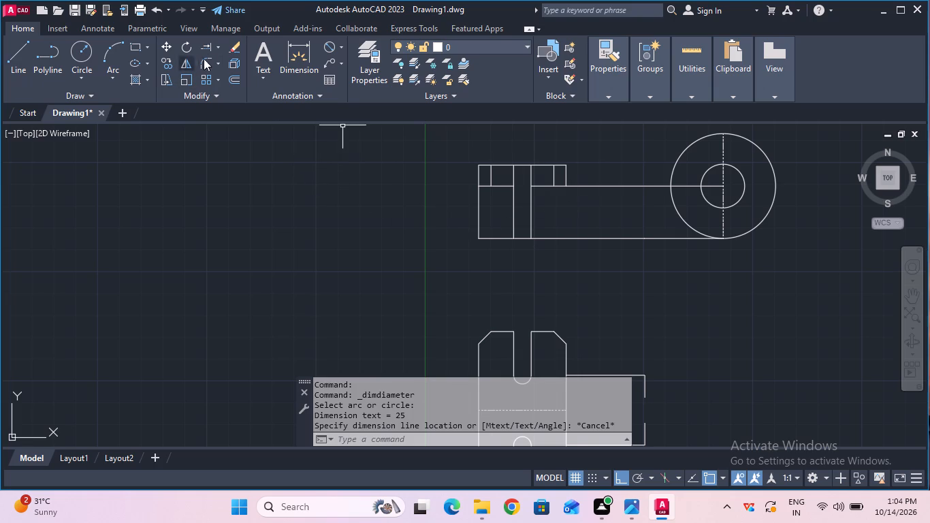
Trim away the parts of the strip's upper edge line that run inside the eye's outer and inner circles.
{"action": "left_click", "coordinate": [218, 48]}
{"action": "left_click", "coordinate": [229, 61]}
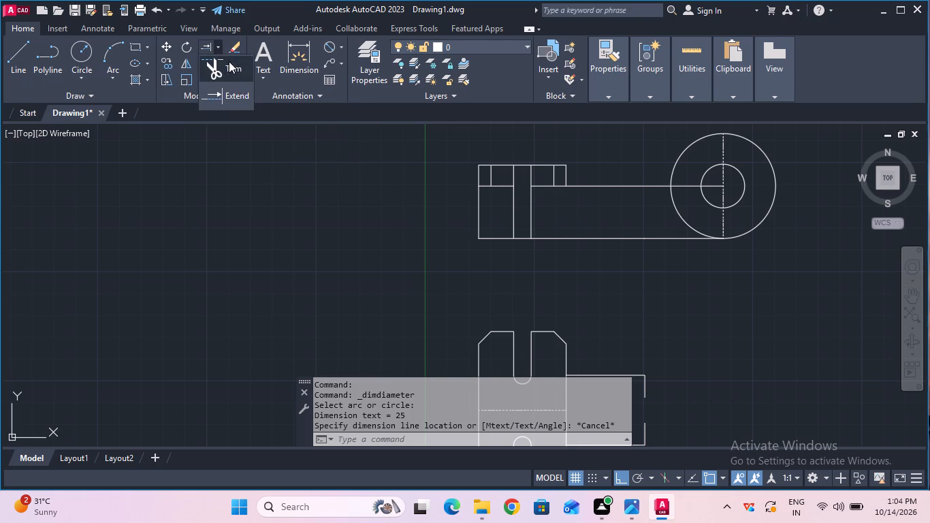
{"action": "left_click", "coordinate": [688, 184]}
{"action": "left_click", "coordinate": [713, 184]}
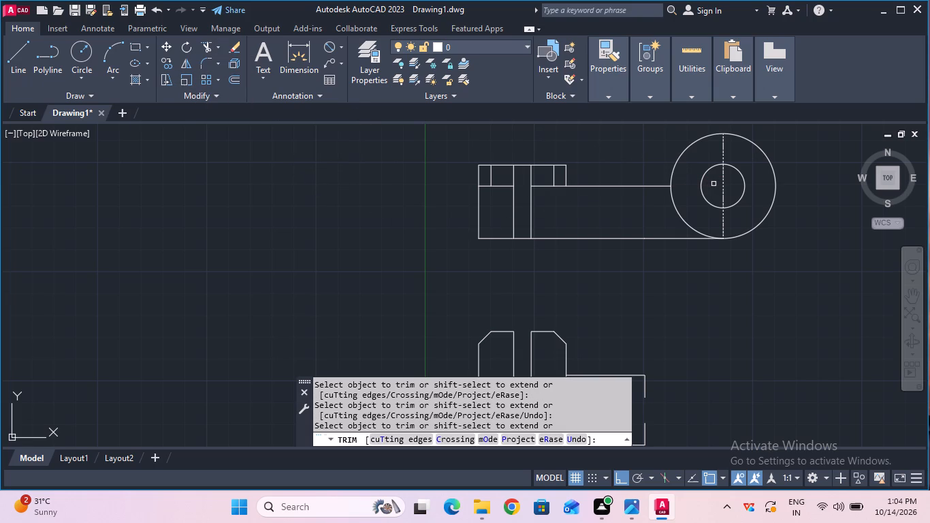
{"action": "key", "text": "Escape"}
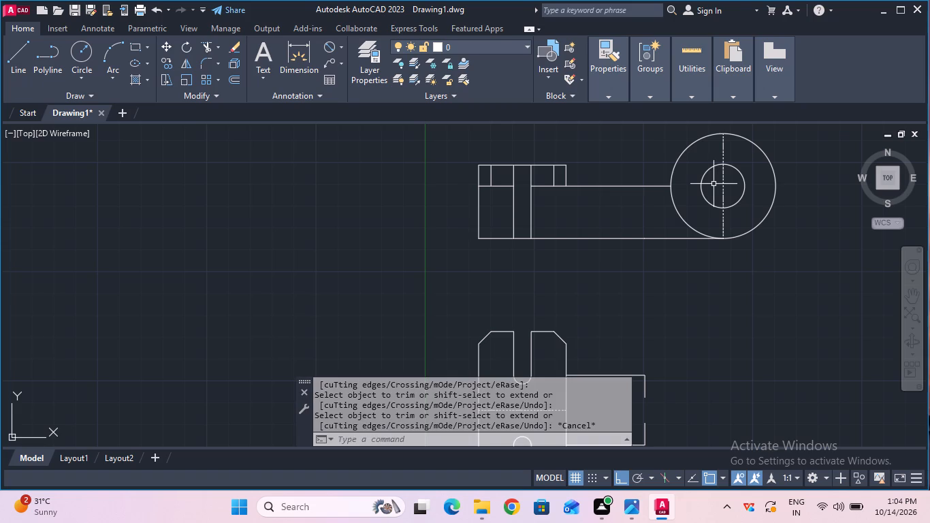
With the CENTER linetype, draw a horizontal centre line across the full diameter of the eye's outer circle.
{"action": "left_click", "coordinate": [216, 43]}
{"action": "left_click", "coordinate": [216, 43]}
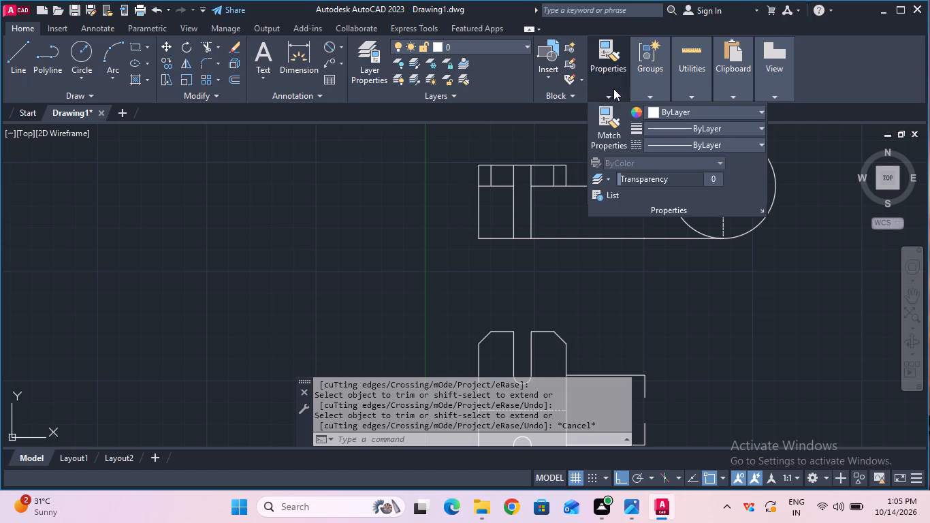
{"action": "left_click", "coordinate": [660, 137]}
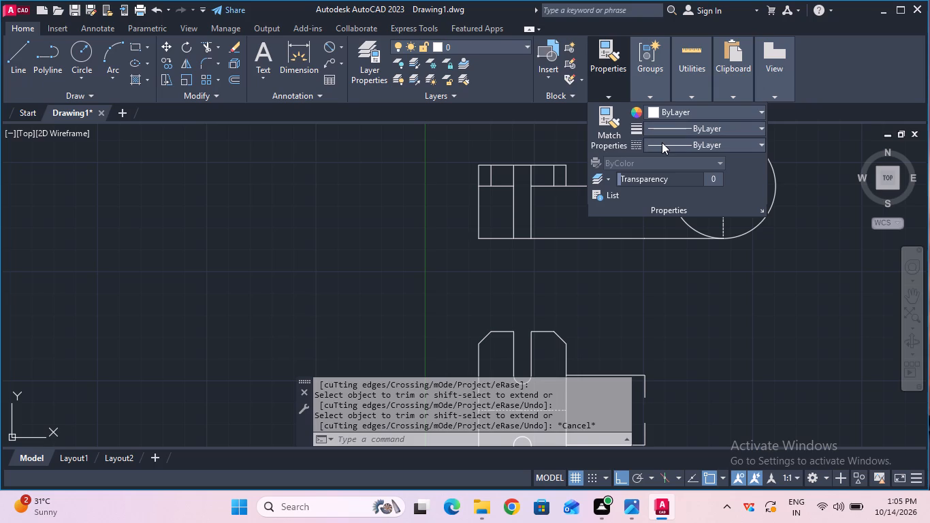
{"action": "left_click", "coordinate": [662, 142]}
{"action": "left_click", "coordinate": [674, 195]}
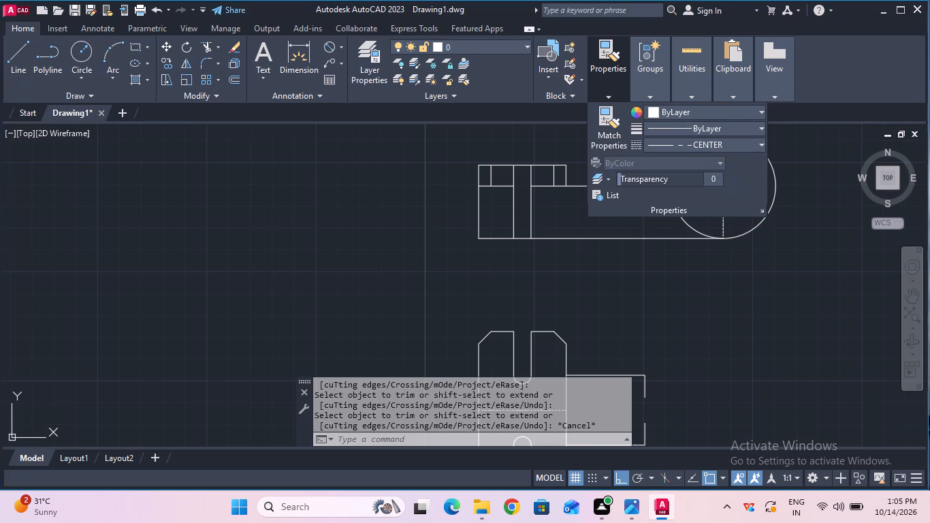
{"action": "left_click", "coordinate": [25, 74]}
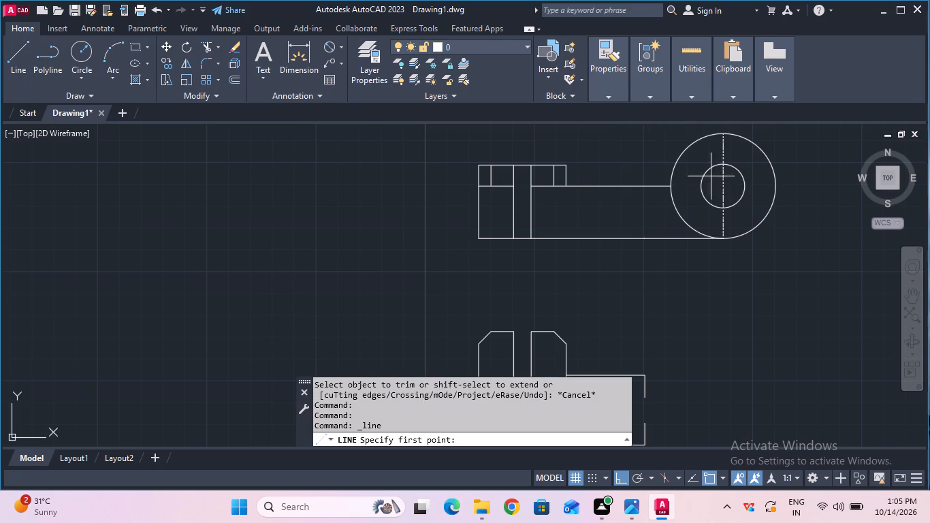
{"action": "left_click", "coordinate": [679, 183]}
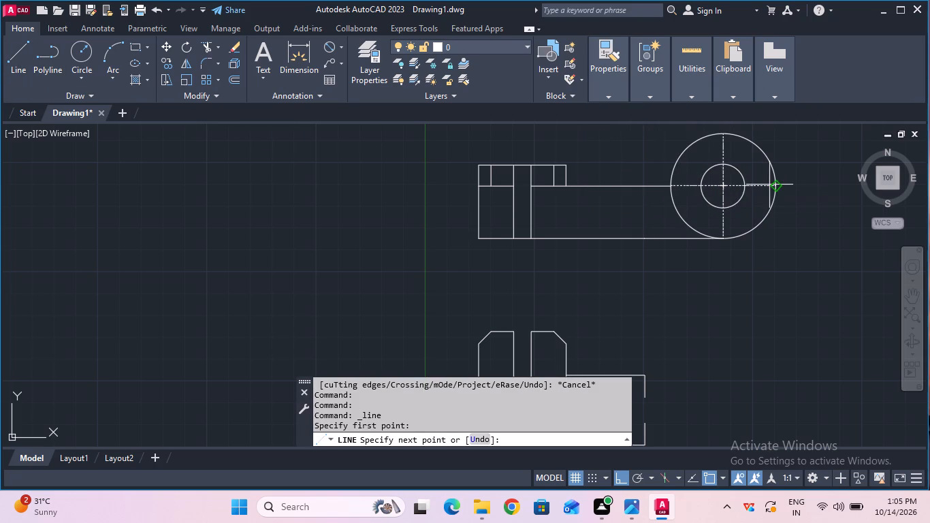
{"action": "left_click", "coordinate": [769, 185]}
{"action": "key", "text": "Escape"}
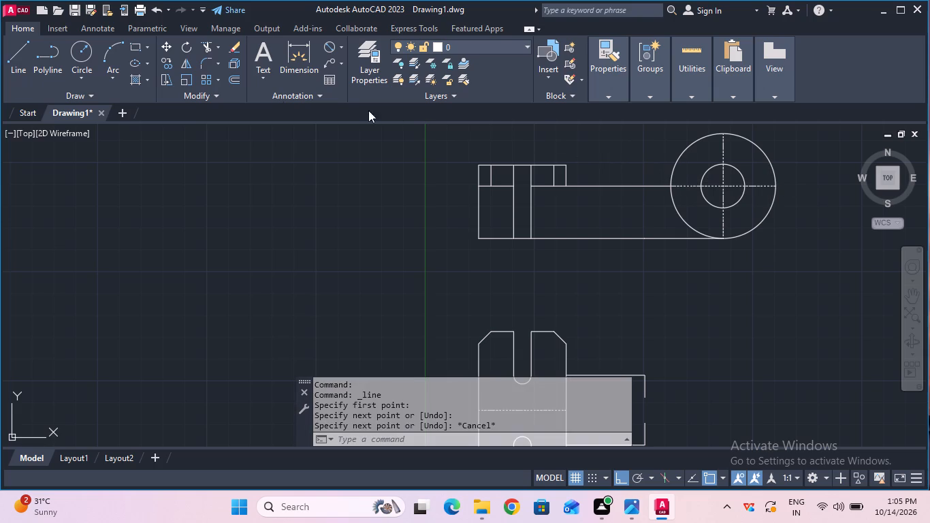
Trim the outer circle's arc that lies inside the strip, between its upper and lower edges.
{"action": "left_click", "coordinate": [202, 52]}
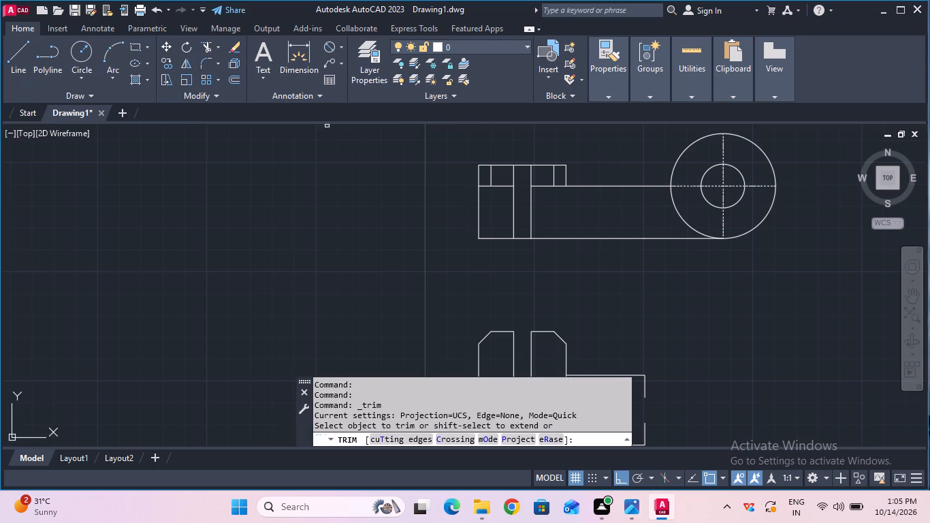
{"action": "left_click", "coordinate": [673, 206]}
{"action": "key", "text": "Escape"}
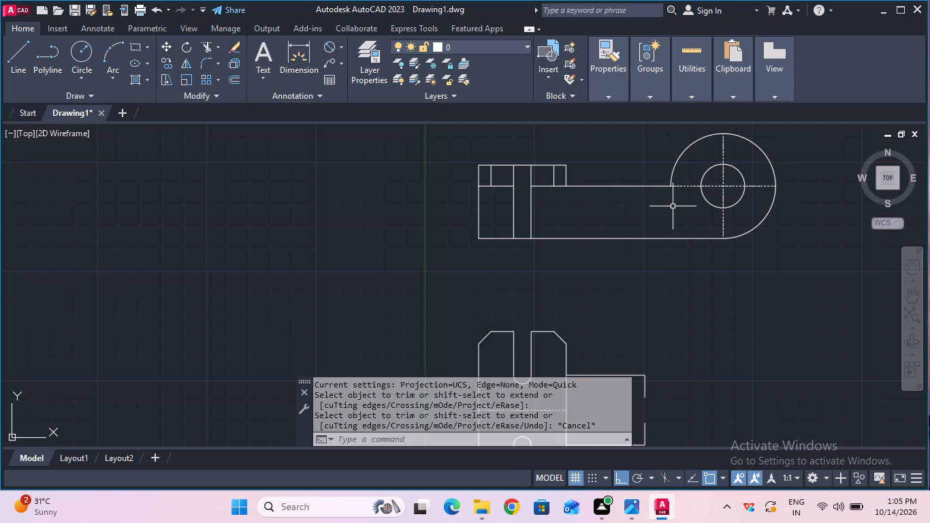
Place a 95 mm linear dimension below the upper view, starting at the lower-left corner of its bottom edge.
{"action": "scroll", "coordinate": [673, 206], "scroll_direction": "up", "scroll_amount": 1}
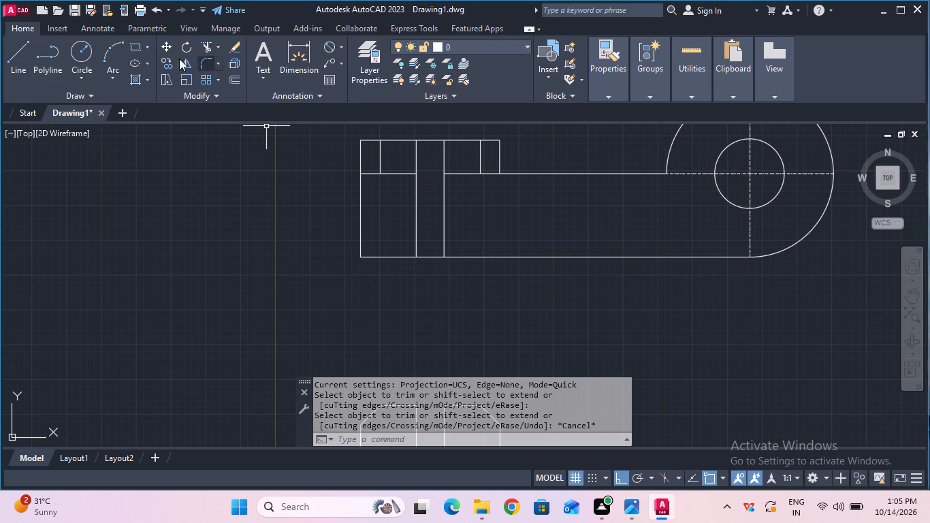
{"action": "left_click", "coordinate": [344, 51]}
{"action": "left_click", "coordinate": [349, 74]}
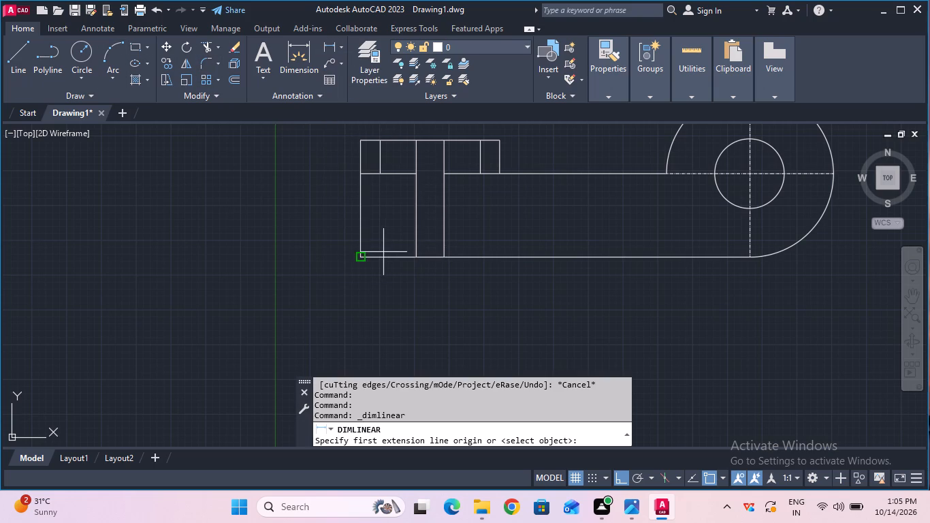
{"action": "left_click", "coordinate": [361, 253]}
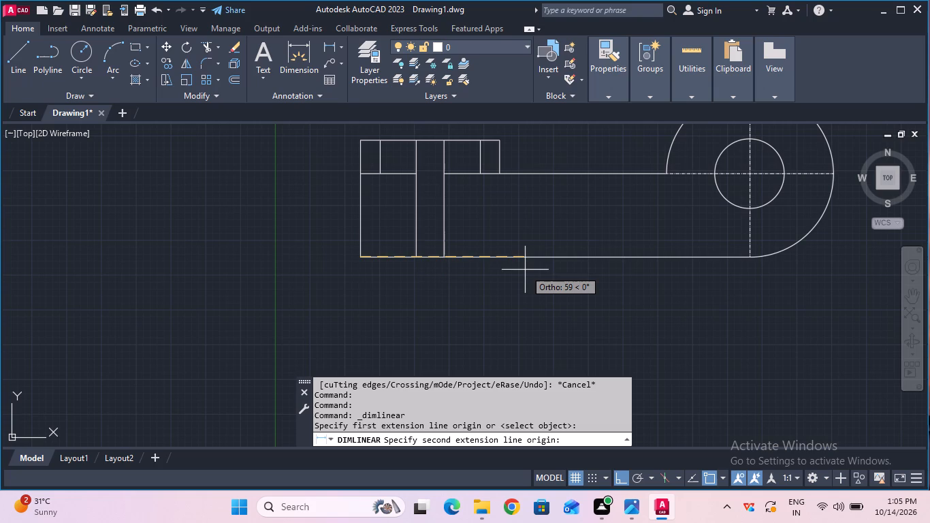
{"action": "type", "text": "95"}
{"action": "key", "text": "Return"}
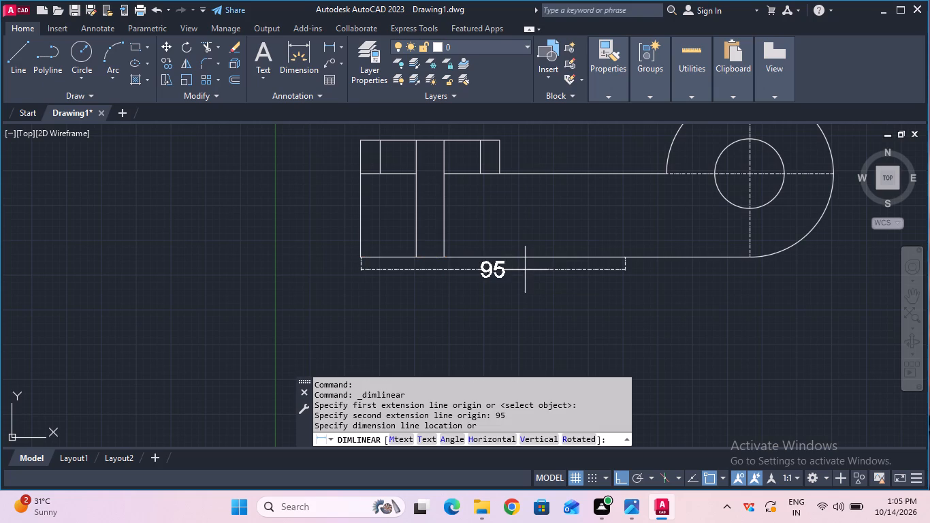
{"action": "left_click", "coordinate": [541, 291]}
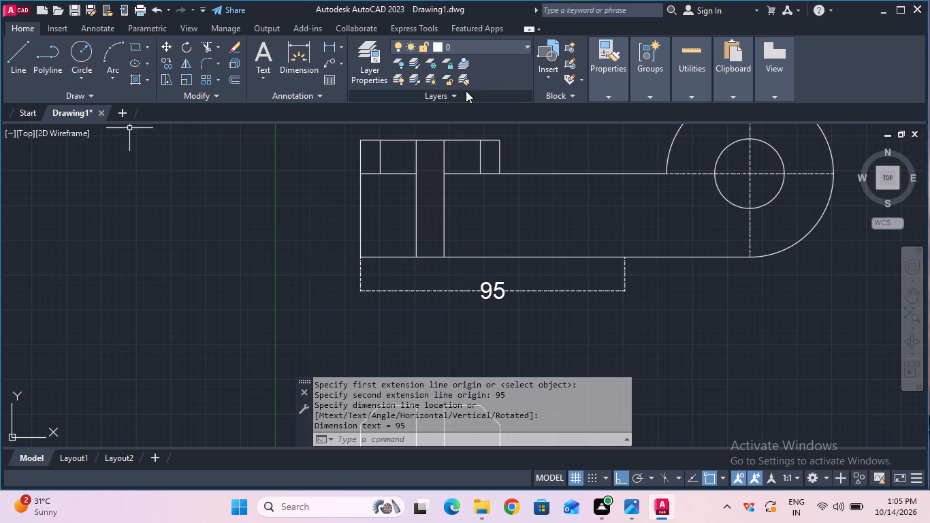
With the ByLayer linetype, draw a vertical line from the 95 mm dimension's far end up to the strip's upper edge.
{"action": "left_click", "coordinate": [656, 146]}
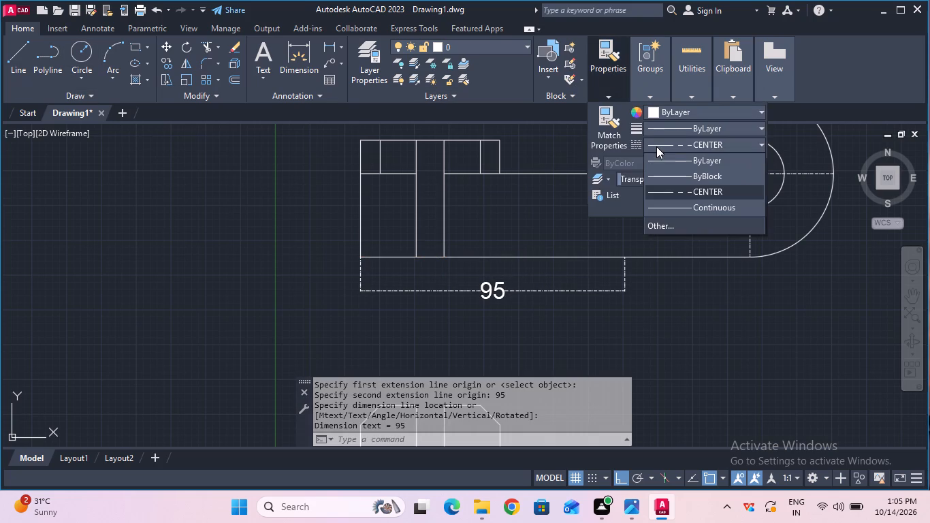
{"action": "left_click", "coordinate": [658, 160]}
{"action": "left_click", "coordinate": [22, 69]}
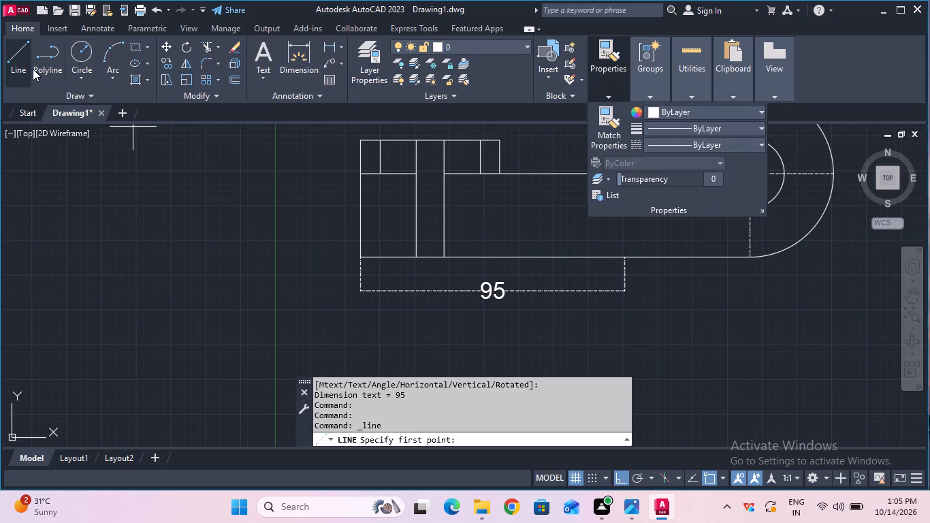
{"action": "left_click", "coordinate": [624, 255]}
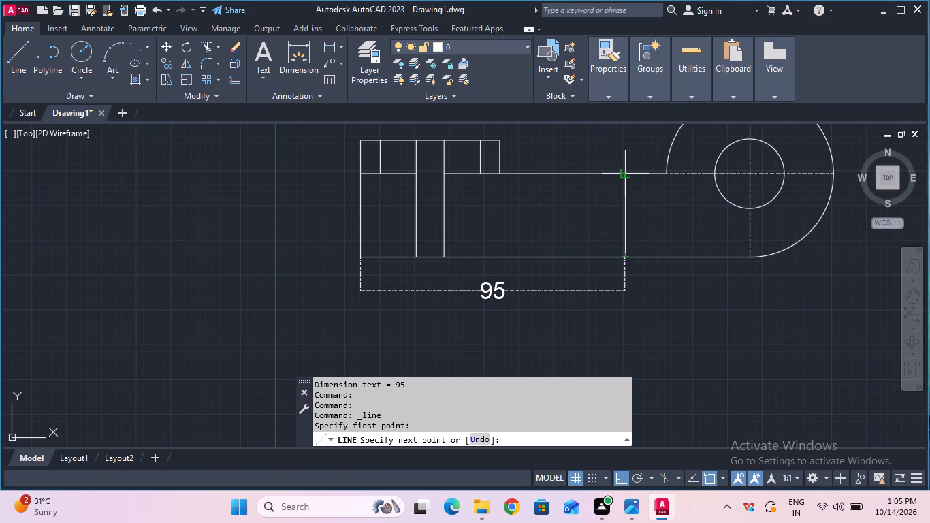
{"action": "left_click", "coordinate": [622, 176]}
{"action": "key", "text": "Escape"}
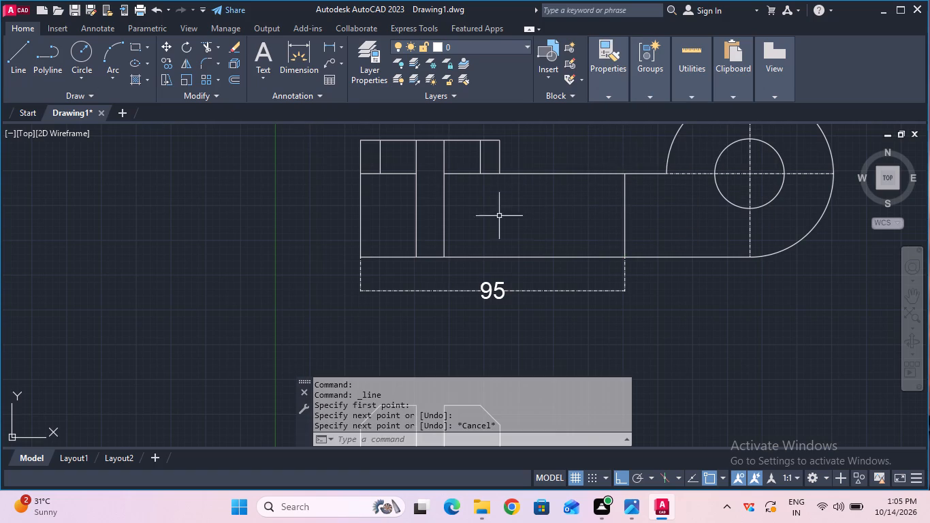
Delete the 95 mm dimension below the upper view.
{"action": "left_click", "coordinate": [483, 289]}
{"action": "key", "text": "Delete"}
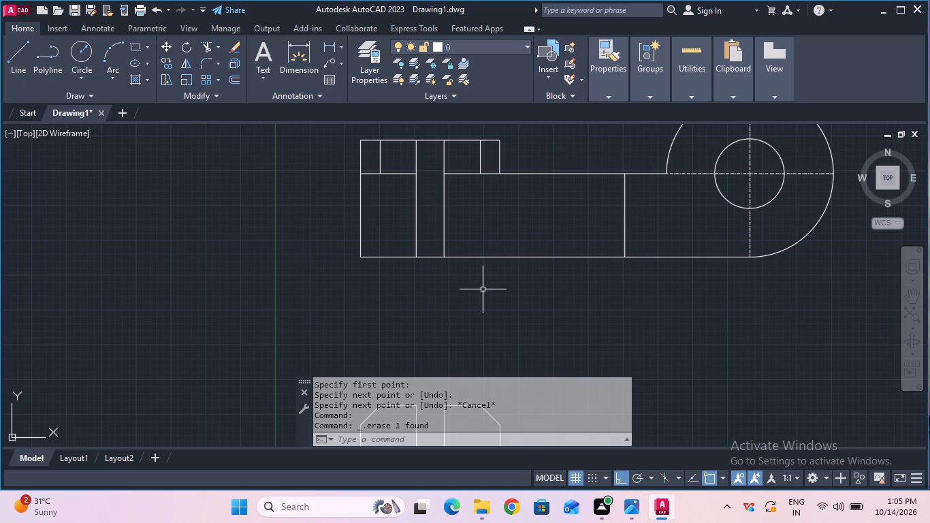
Measure the horizontal distance from the strip's new vertical line to the eye's far edge without placing a dimension.
{"action": "scroll", "coordinate": [481, 309], "scroll_direction": "down", "scroll_amount": 1}
{"action": "middle_click_drag", "start_coordinate": [515, 340], "coordinate": [481, 254]}
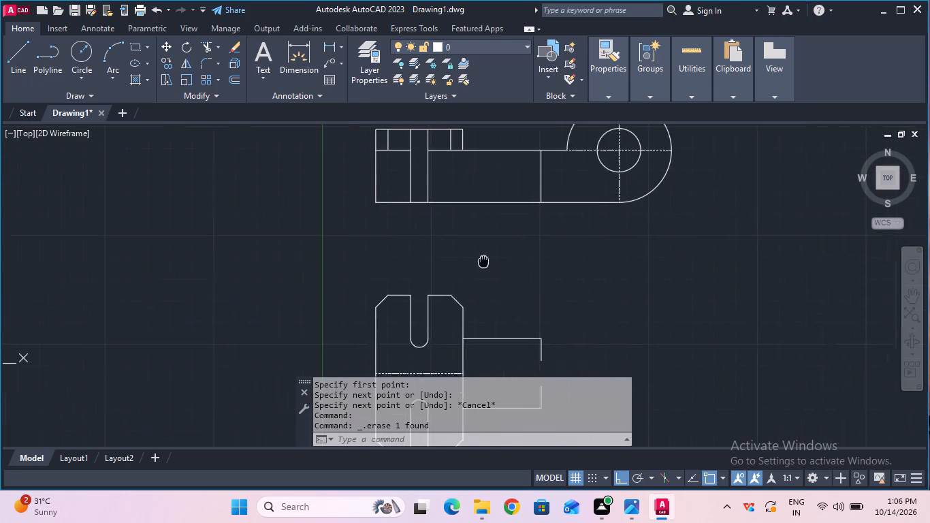
{"action": "middle_click_drag", "start_coordinate": [481, 254], "coordinate": [481, 250]}
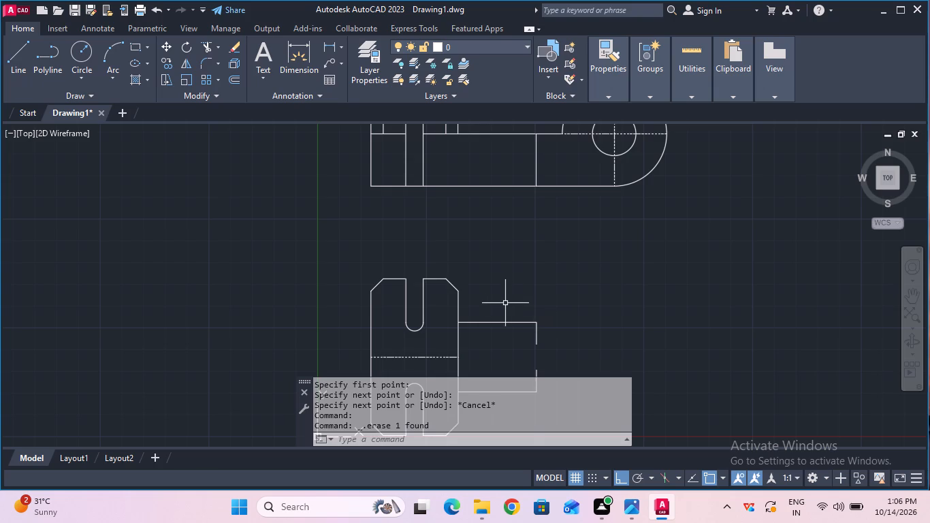
{"action": "scroll", "coordinate": [502, 292], "scroll_direction": "up", "scroll_amount": 1}
{"action": "scroll", "coordinate": [502, 292], "scroll_direction": "down", "scroll_amount": 1}
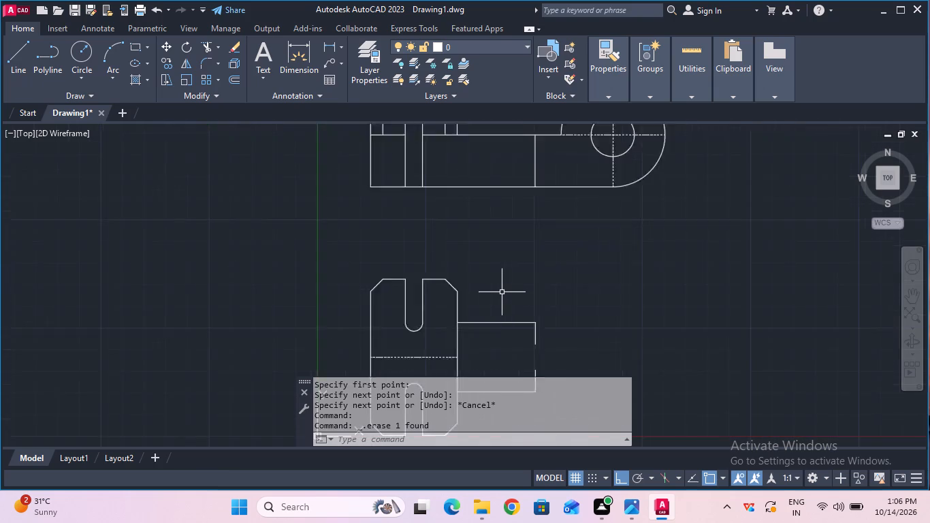
{"action": "scroll", "coordinate": [502, 292], "scroll_direction": "down", "scroll_amount": 1}
{"action": "middle_click_drag", "start_coordinate": [534, 246], "coordinate": [499, 320]}
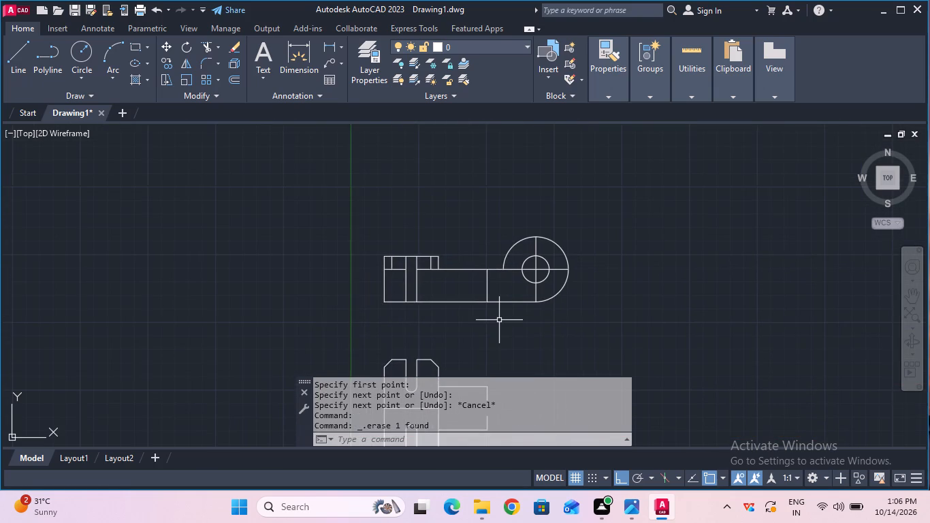
{"action": "scroll", "coordinate": [499, 320], "scroll_direction": "up", "scroll_amount": 1}
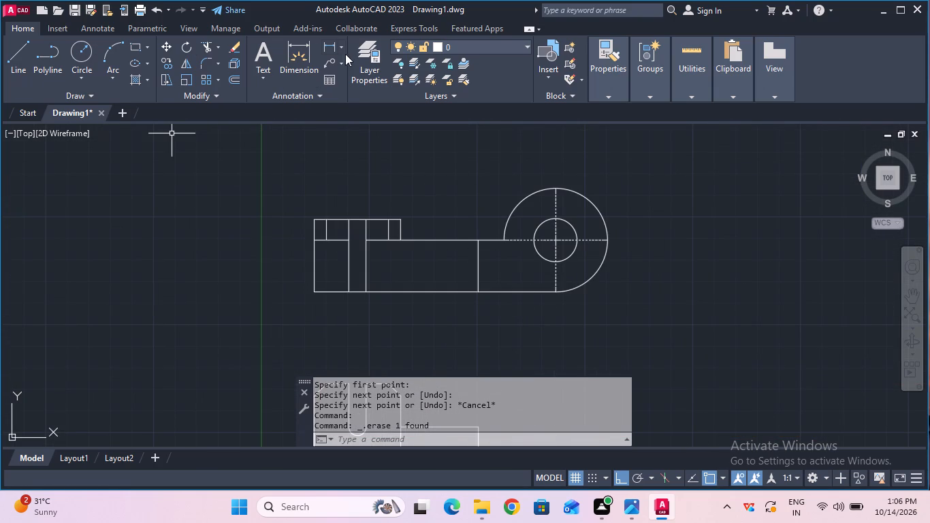
{"action": "left_click", "coordinate": [332, 51]}
{"action": "left_click", "coordinate": [477, 240]}
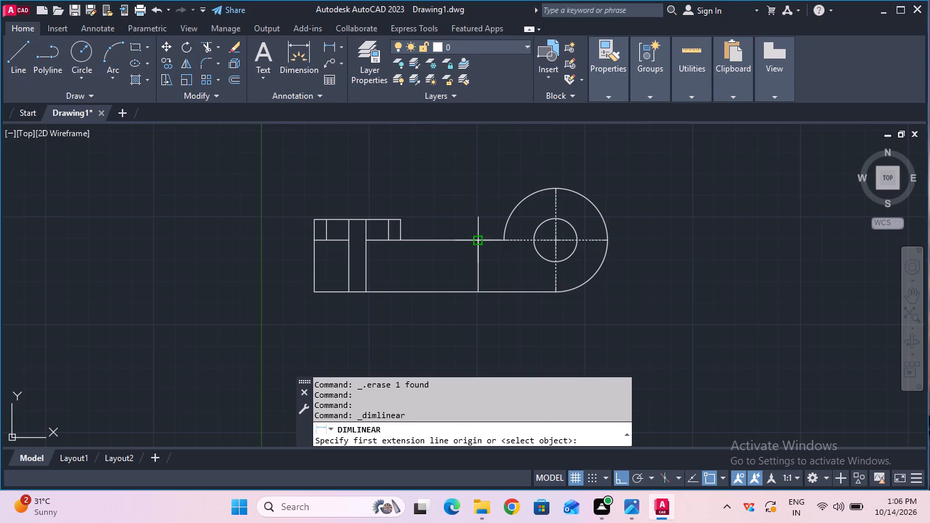
{"action": "left_click", "coordinate": [605, 239]}
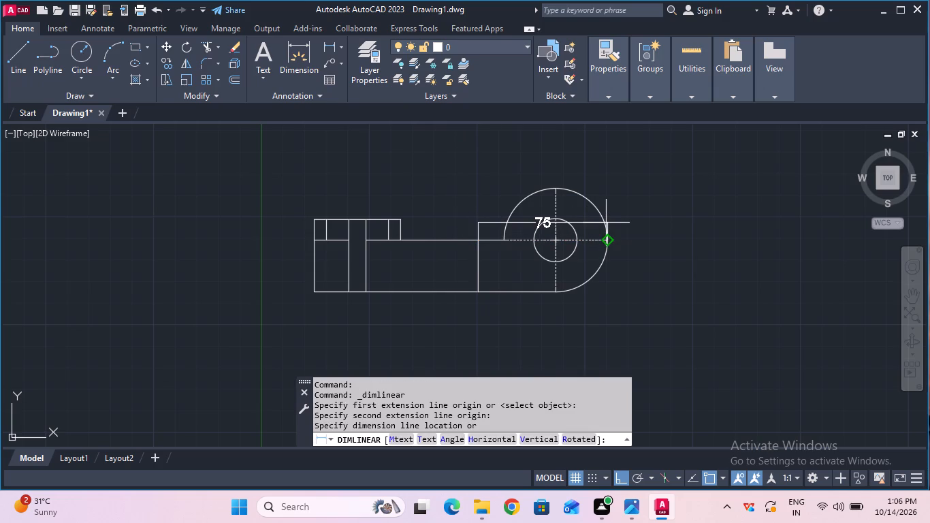
{"action": "key", "text": "Escape"}
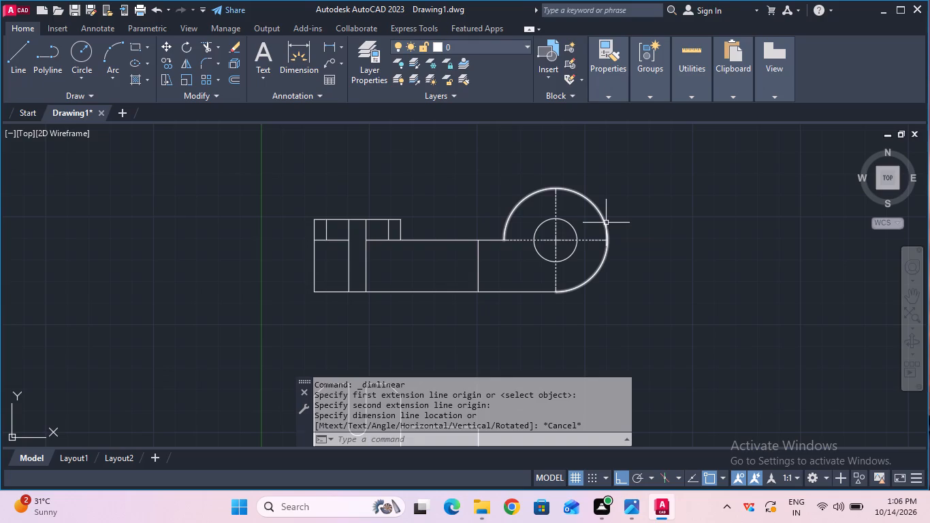
Draw the lower view's eye portion as a 75 mm by 15 mm outline joining the arm's two short end lines.
{"action": "middle_click_drag", "start_coordinate": [589, 340], "coordinate": [578, 229]}
{"action": "left_click_drag", "start_coordinate": [18, 52], "coordinate": [33, 75]}
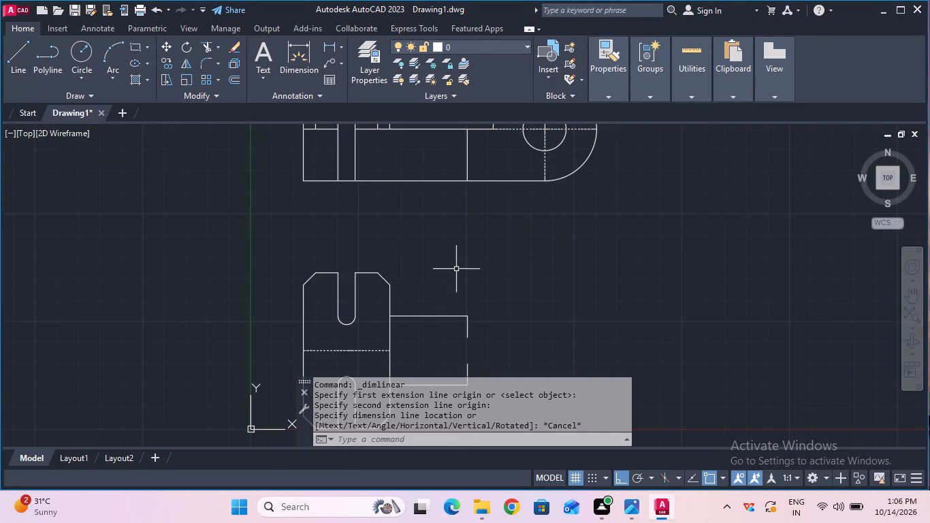
{"action": "left_click", "coordinate": [22, 82]}
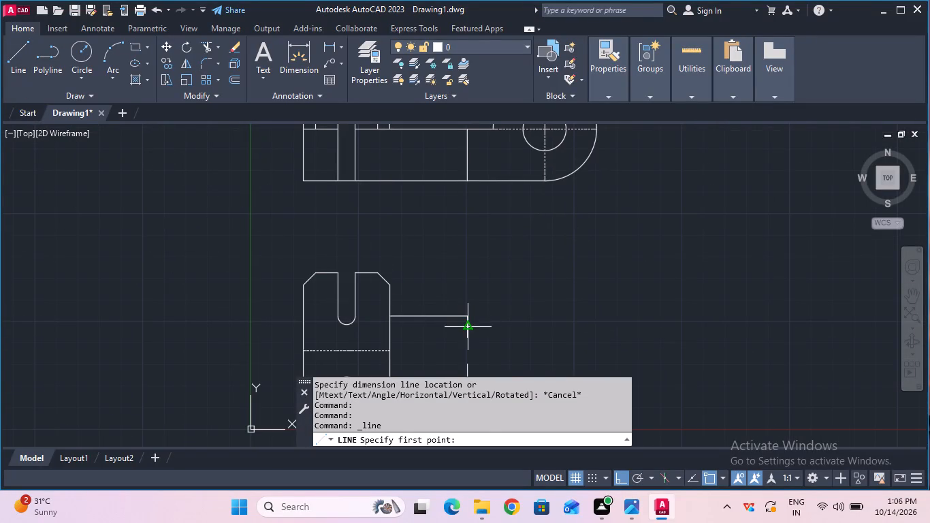
{"action": "left_click", "coordinate": [470, 336]}
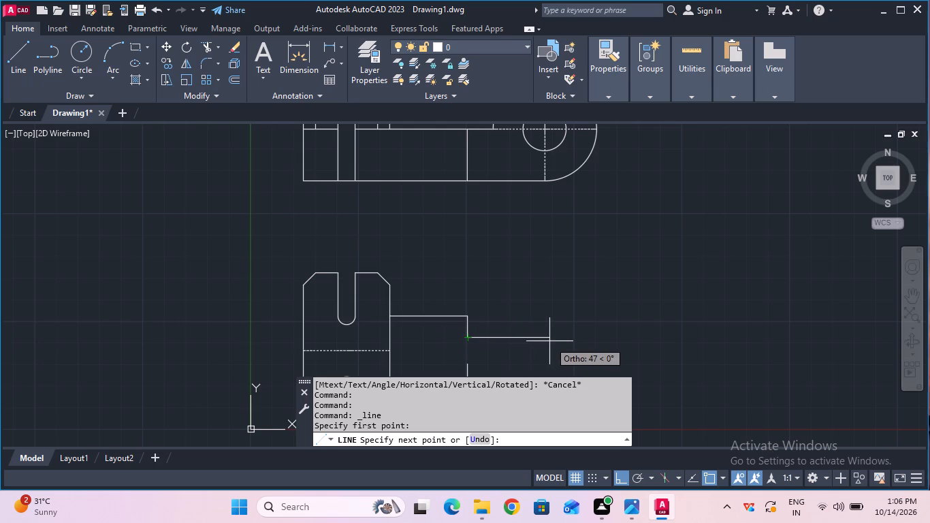
{"action": "key", "text": "7"}
{"action": "key", "text": "5"}
{"action": "key", "text": "Return"}
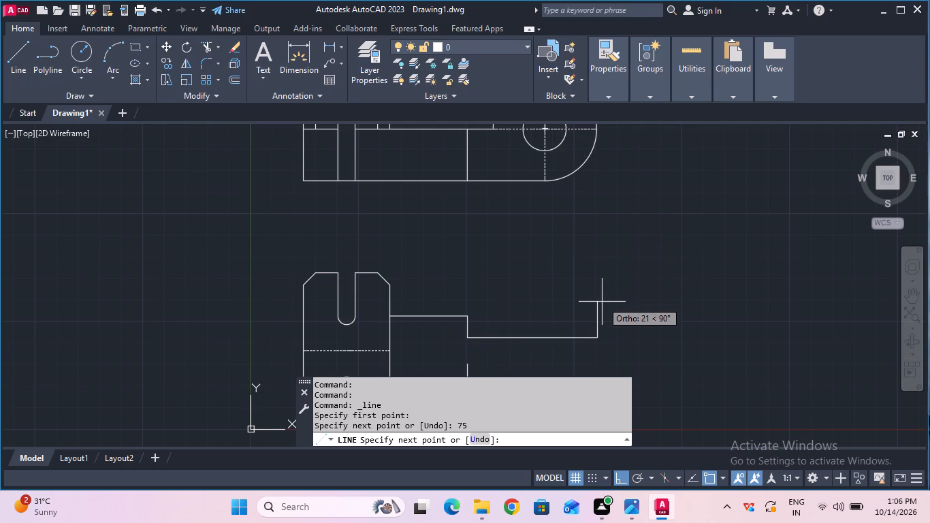
{"action": "middle_click_drag", "start_coordinate": [602, 302], "coordinate": [603, 178]}
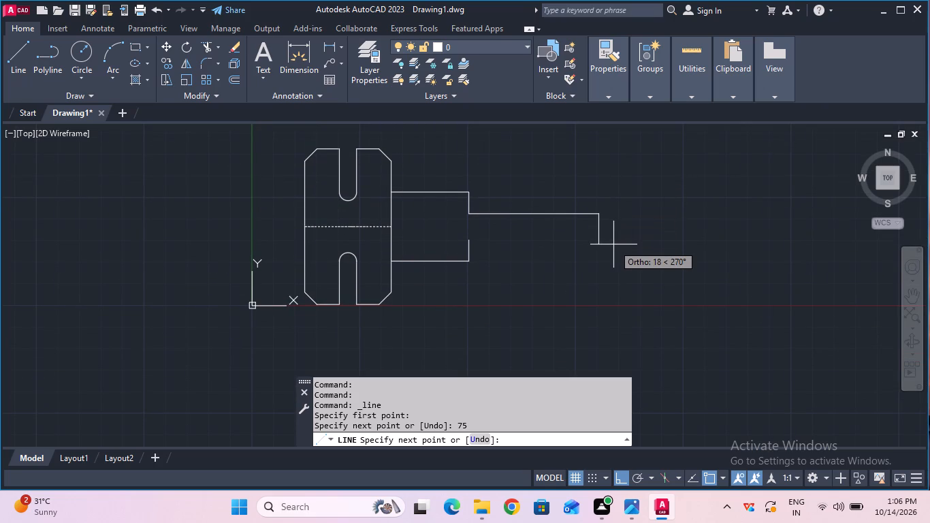
{"action": "type", "text": "15"}
{"action": "key", "text": "Return"}
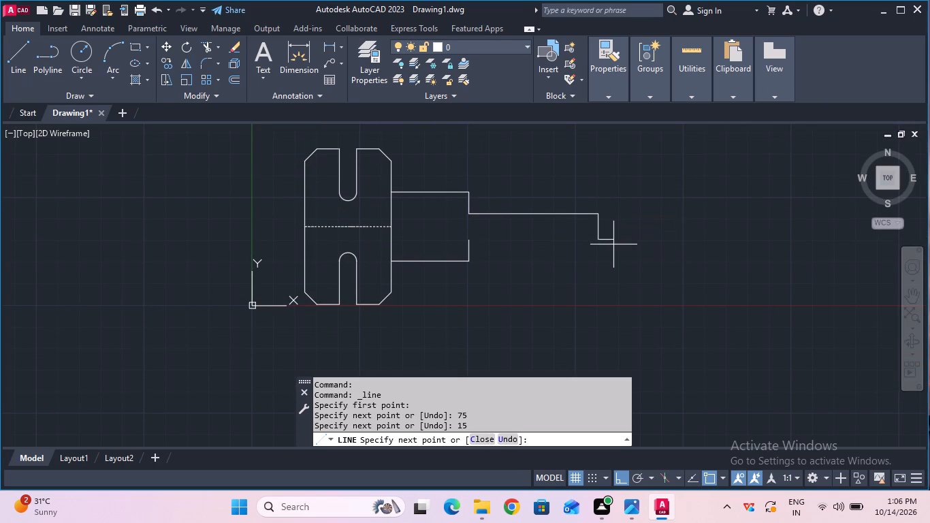
{"action": "left_click", "coordinate": [470, 240]}
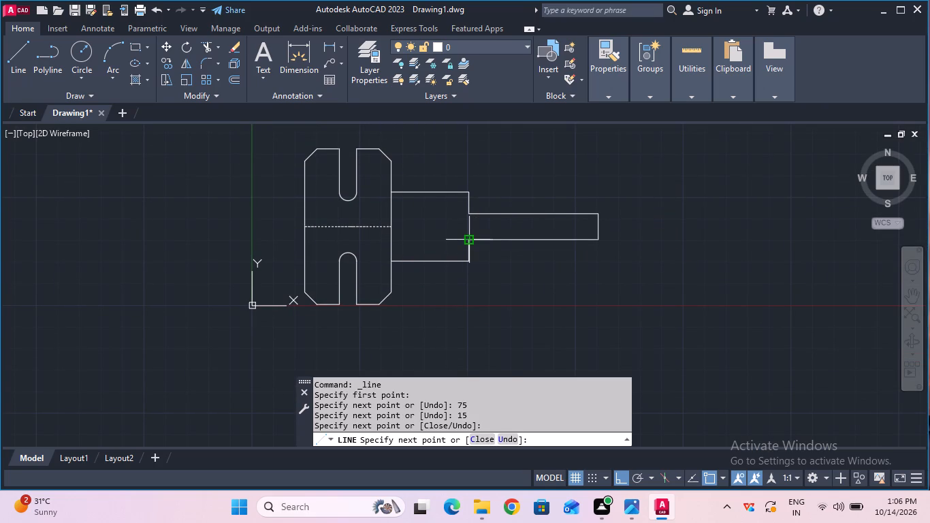
{"action": "key", "text": "Escape"}
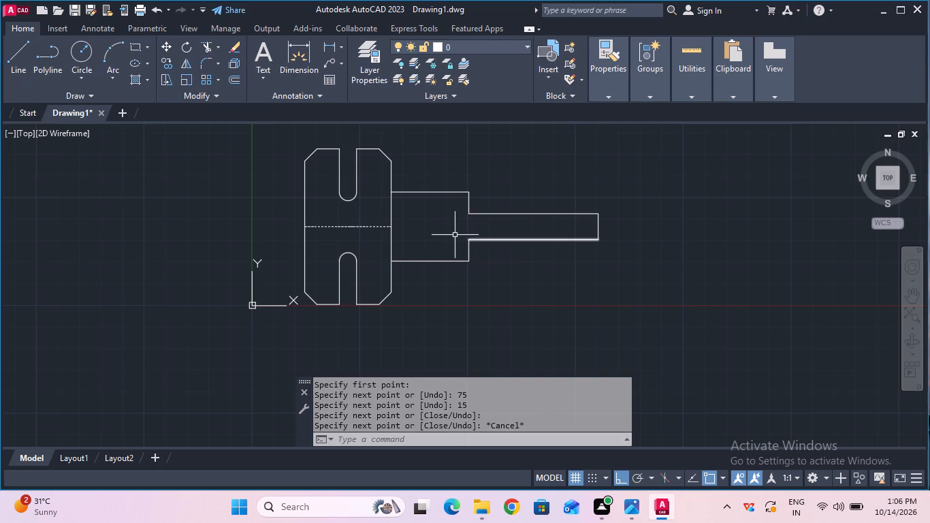
Draw a vertical projection line from the open end of the upper view's eye arc to the lower edge of the 15 mm portion.
{"action": "scroll", "coordinate": [571, 172], "scroll_direction": "down", "scroll_amount": 1}
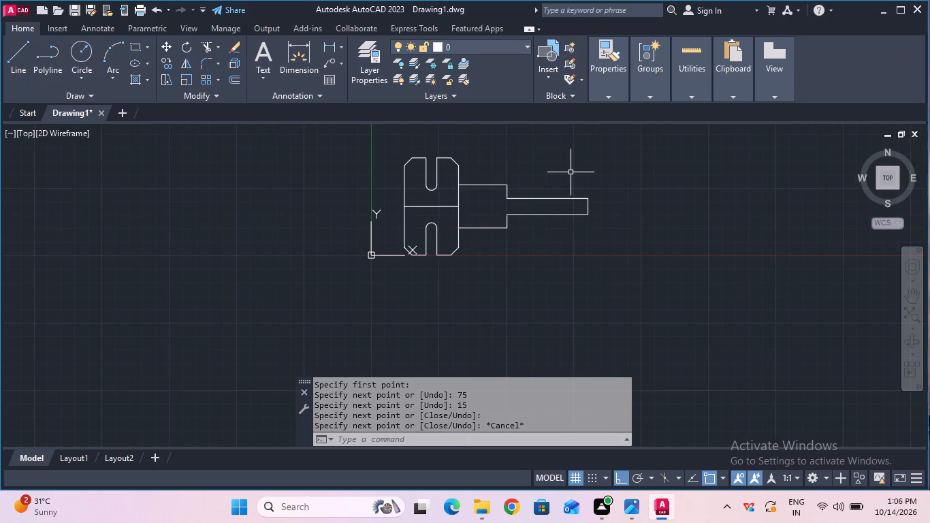
{"action": "middle_click_drag", "start_coordinate": [573, 149], "coordinate": [579, 246]}
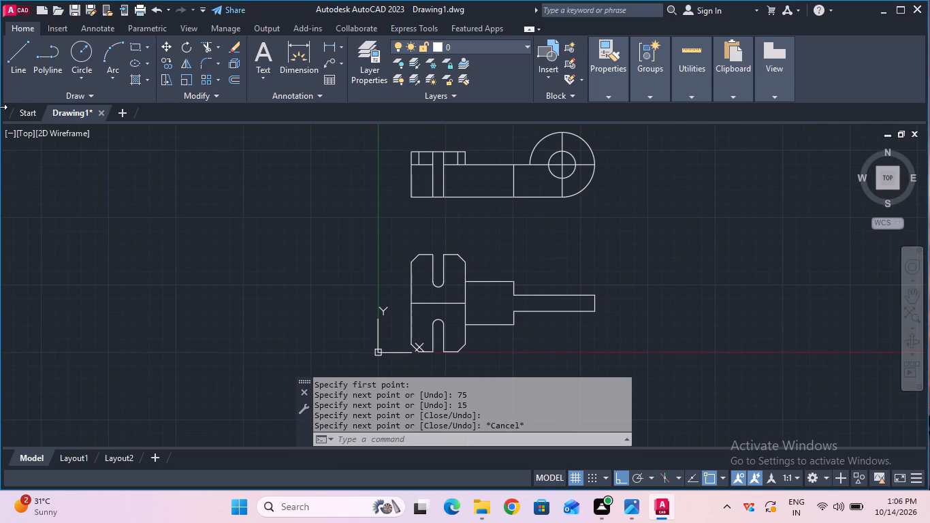
{"action": "left_click", "coordinate": [16, 78]}
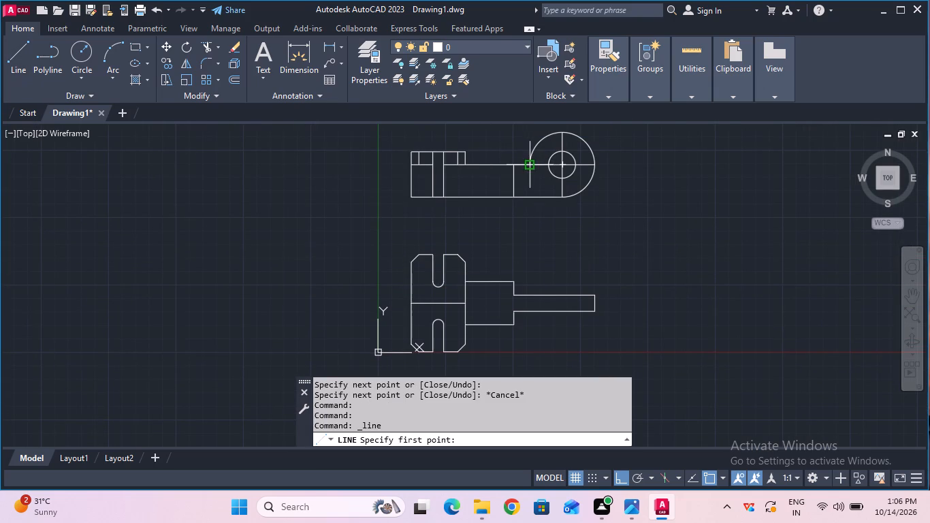
{"action": "left_click", "coordinate": [534, 170]}
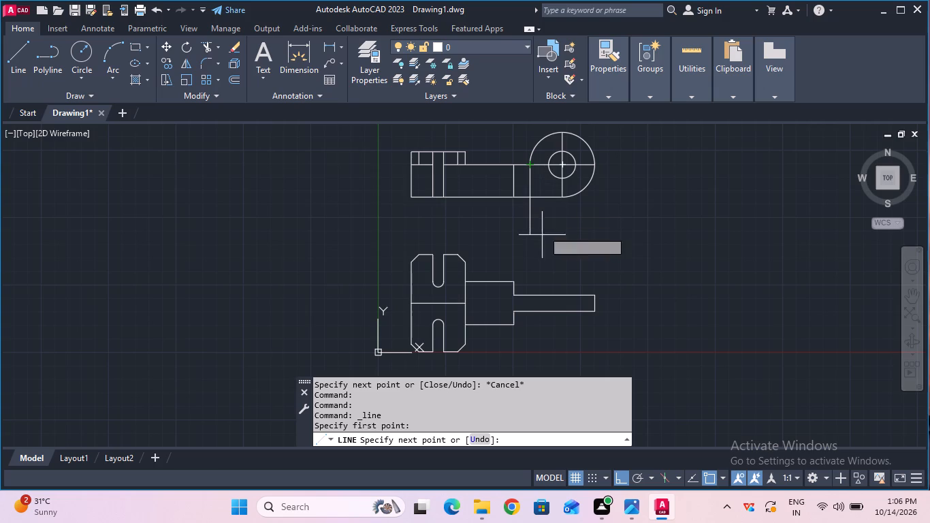
{"action": "left_click", "coordinate": [532, 313]}
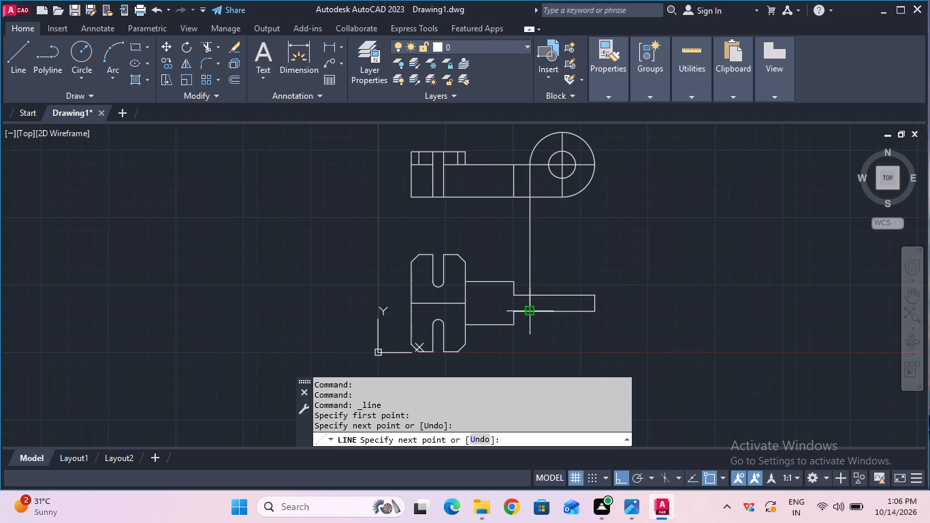
{"action": "key", "text": "Escape"}
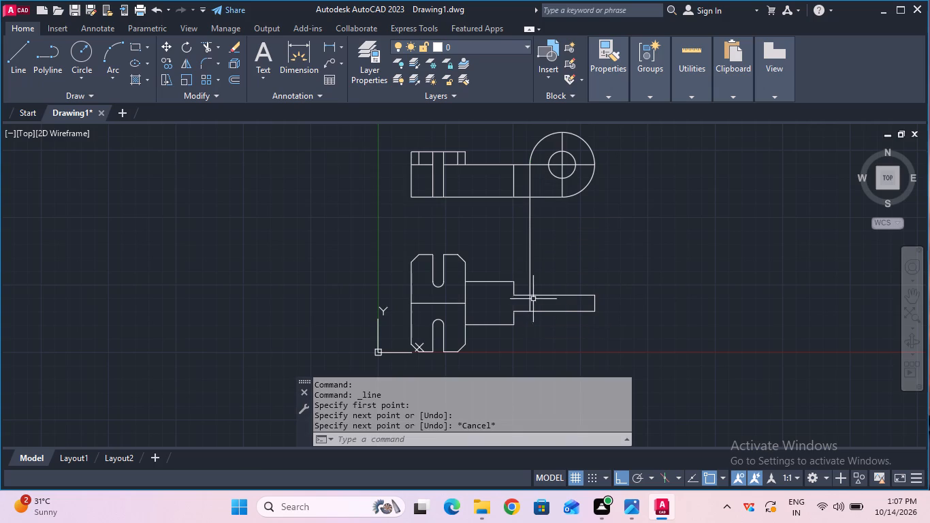
Trim the projection line inside and below the upper view, keeping only its part within the lower view's 15 mm portion.
{"action": "left_click", "coordinate": [210, 46]}
{"action": "left_click", "coordinate": [529, 181]}
{"action": "left_click", "coordinate": [530, 217]}
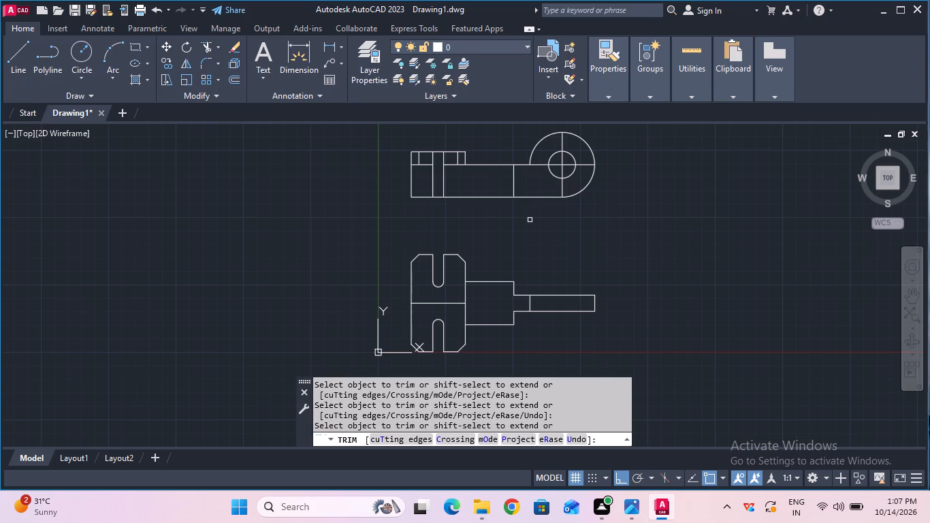
{"action": "key", "text": "Escape"}
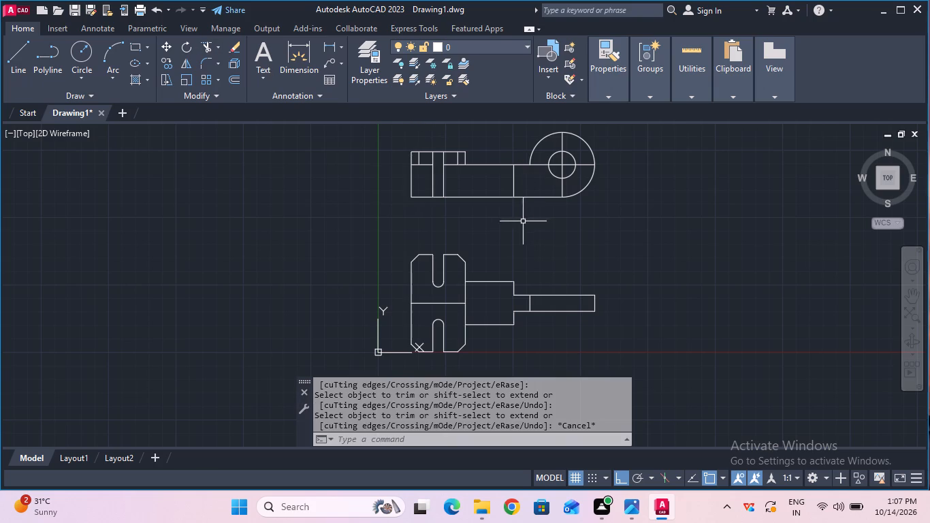
Extend the lower view's horizontal centre line through the arm to the far end of the eye portion.
{"action": "scroll", "coordinate": [500, 235], "scroll_direction": "up", "scroll_amount": 1}
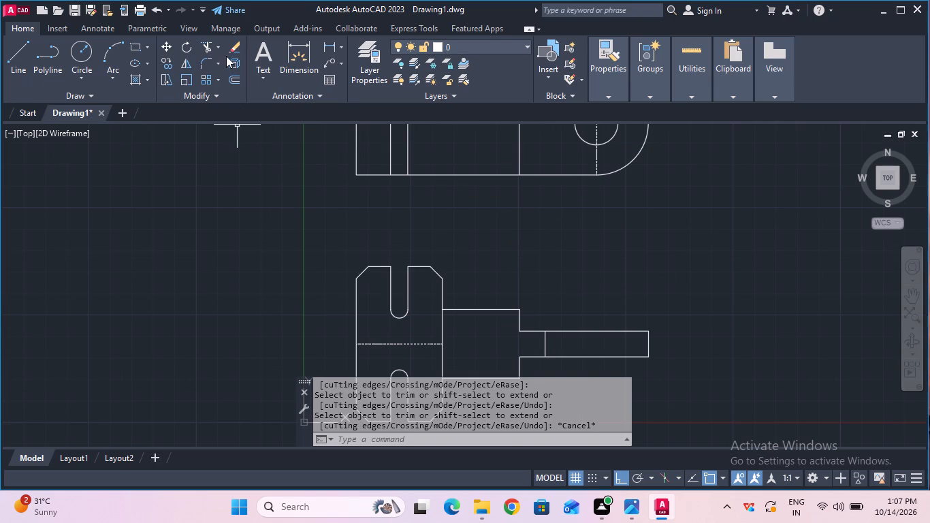
{"action": "left_click", "coordinate": [219, 41]}
{"action": "left_click", "coordinate": [233, 87]}
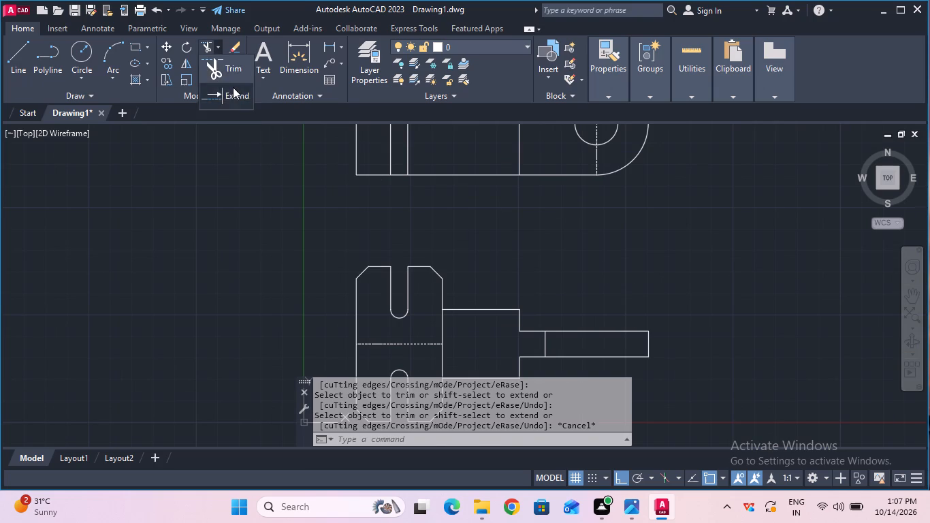
{"action": "middle_click_drag", "start_coordinate": [477, 229], "coordinate": [512, 157]}
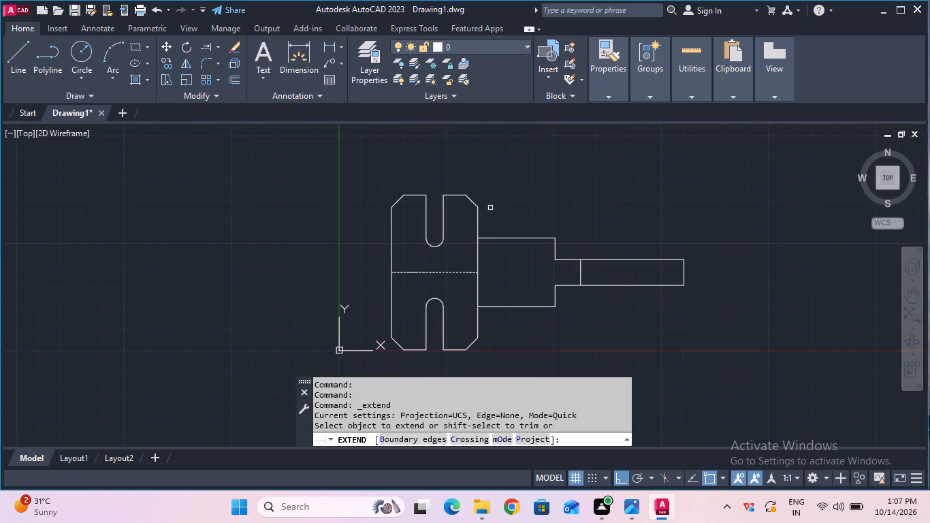
{"action": "left_click", "coordinate": [455, 272]}
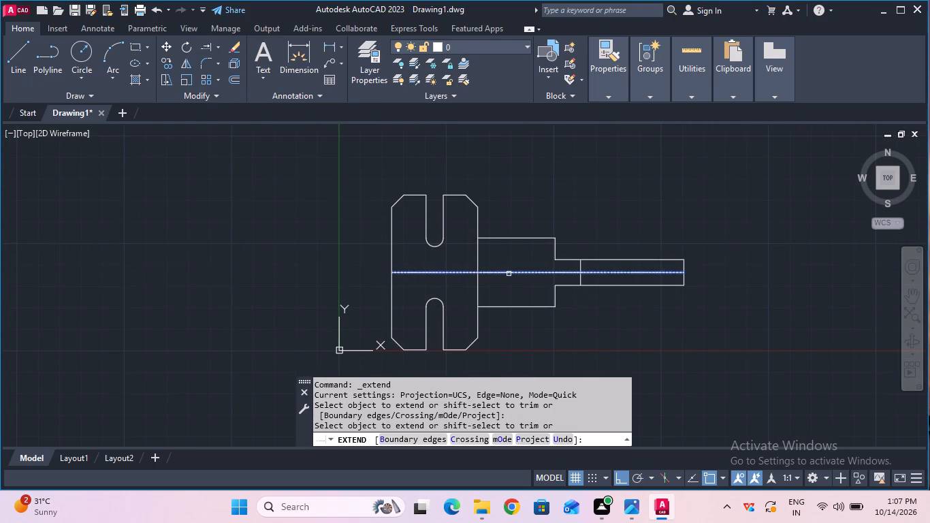
{"action": "left_click", "coordinate": [517, 272]}
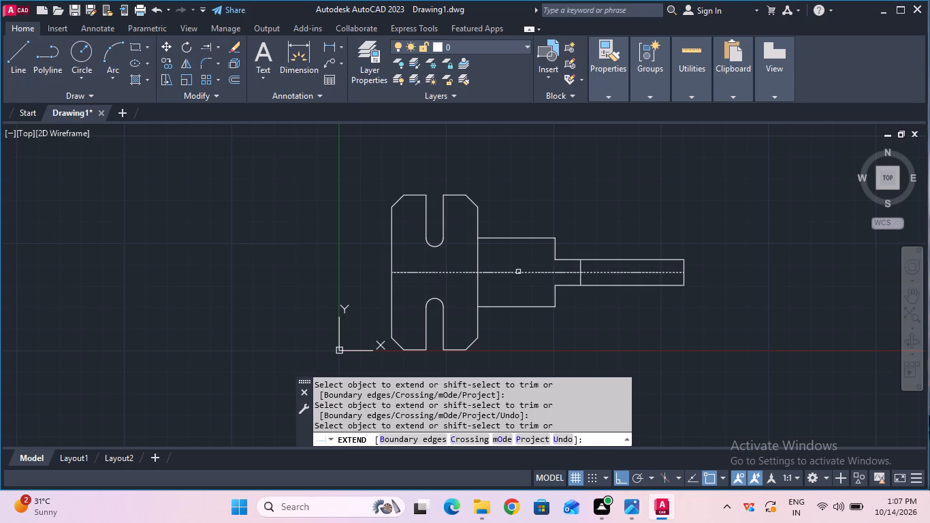
{"action": "scroll", "coordinate": [531, 212], "scroll_direction": "down", "scroll_amount": 1}
{"action": "middle_click_drag", "start_coordinate": [552, 188], "coordinate": [550, 191]}
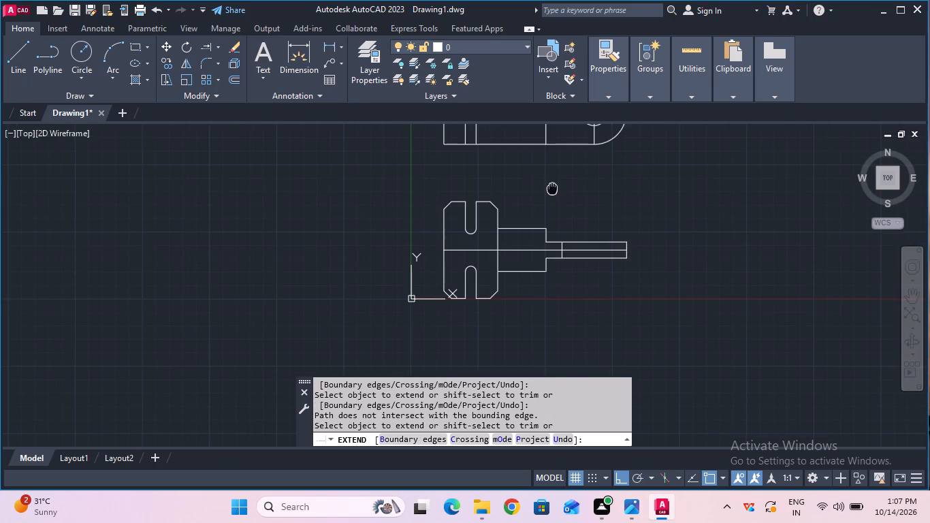
{"action": "middle_click_drag", "start_coordinate": [550, 191], "coordinate": [537, 255]}
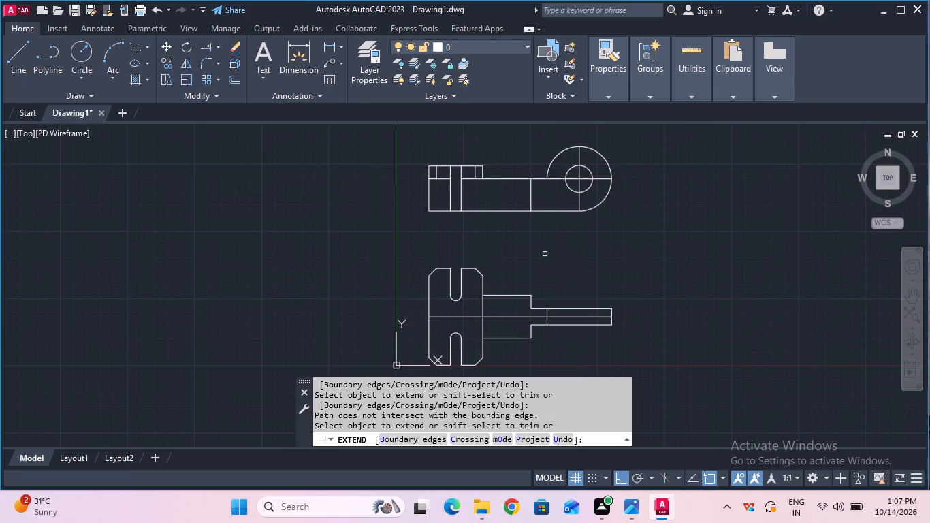
{"action": "key", "text": "Escape"}
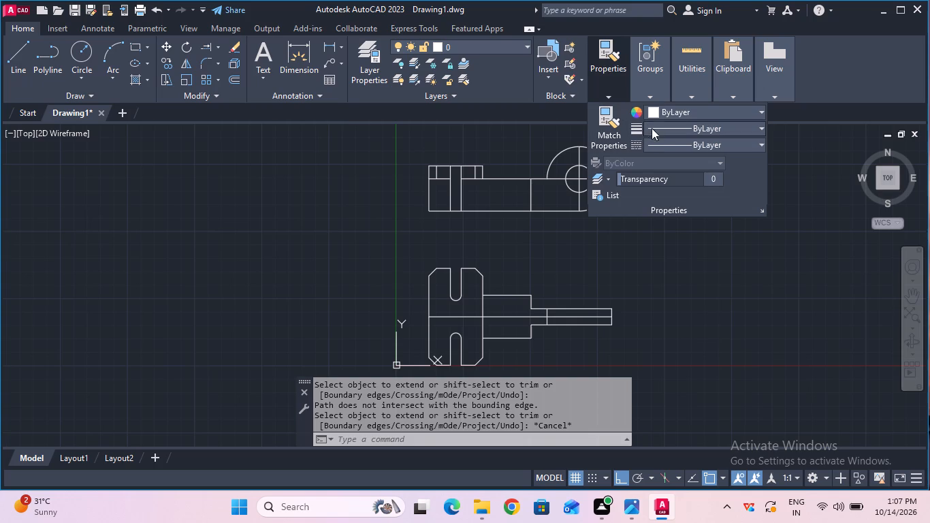
With the CENTER linetype, draw a vertical centre line midway between the upper view's slot lines, from top edge to bottom edge.
{"action": "left_click", "coordinate": [661, 139]}
{"action": "left_click", "coordinate": [669, 187]}
{"action": "left_click", "coordinate": [25, 69]}
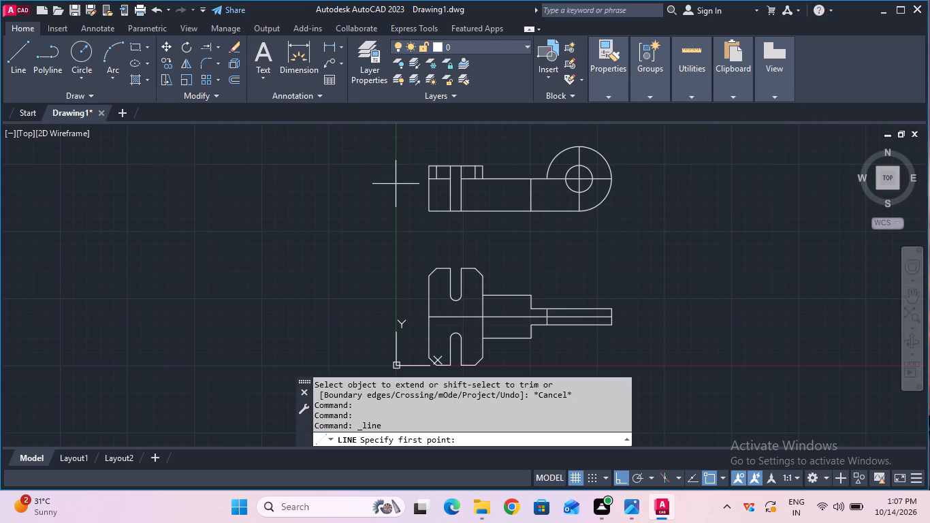
{"action": "left_click", "coordinate": [457, 168]}
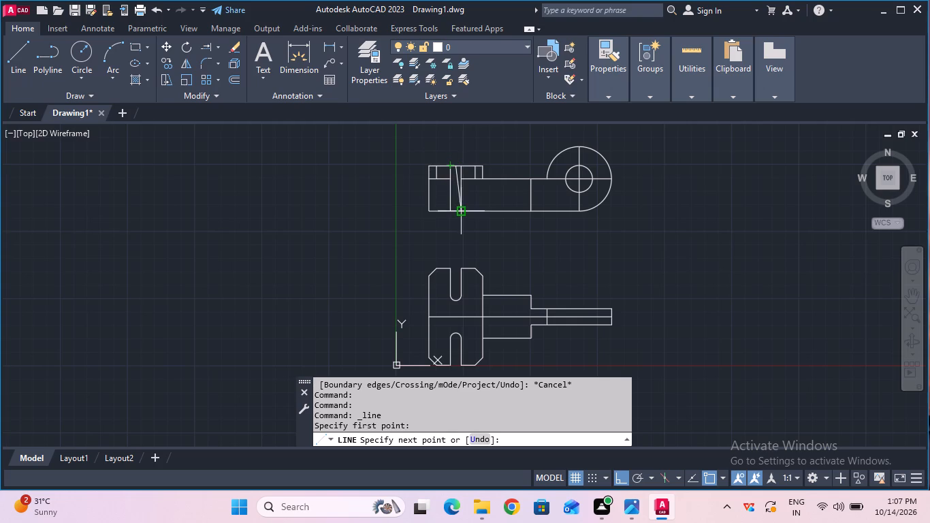
{"action": "left_click", "coordinate": [455, 210]}
{"action": "key", "text": "Escape"}
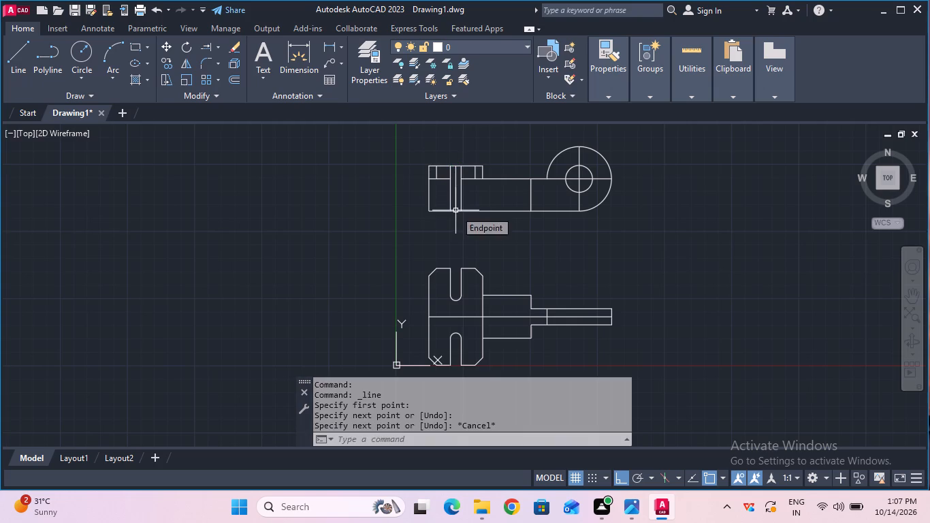
Draw a vertical centre line in the lower view's upper slot, from the slot arc's centre up to near its open end.
{"action": "scroll", "coordinate": [453, 217], "scroll_direction": "up", "scroll_amount": 1}
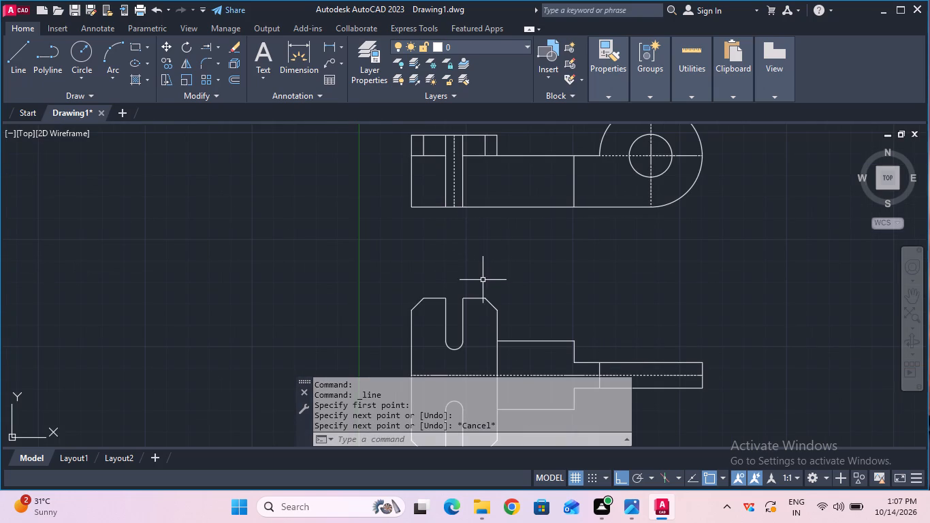
{"action": "middle_click_drag", "start_coordinate": [483, 280], "coordinate": [507, 209]}
{"action": "scroll", "coordinate": [492, 201], "scroll_direction": "up", "scroll_amount": 1}
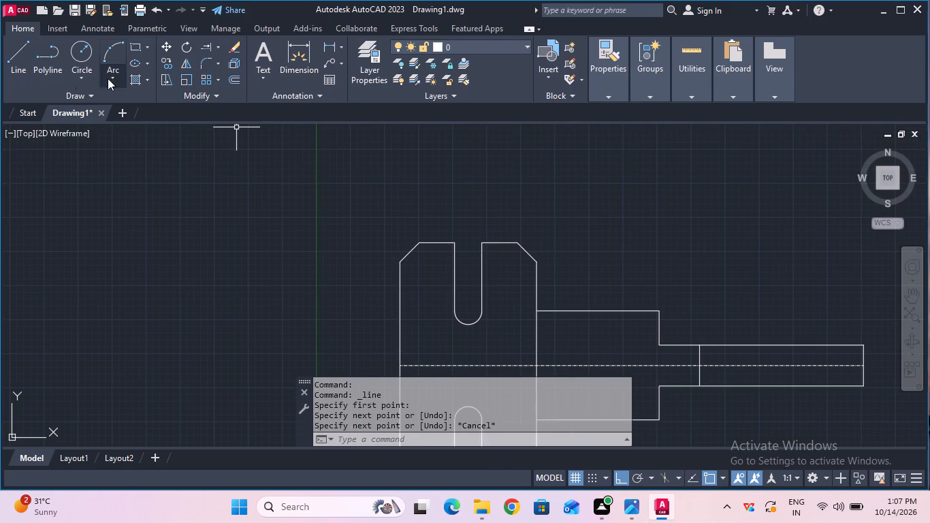
{"action": "left_click", "coordinate": [27, 59]}
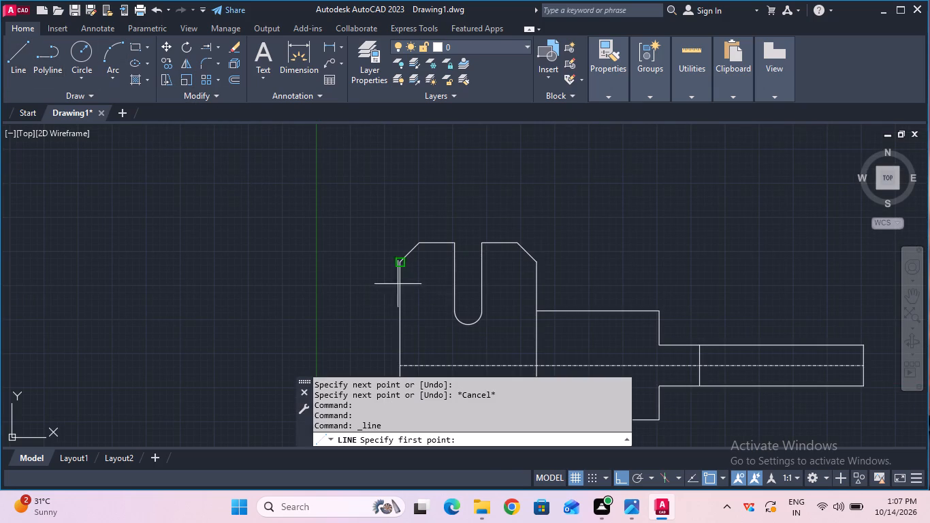
{"action": "left_click", "coordinate": [466, 308]}
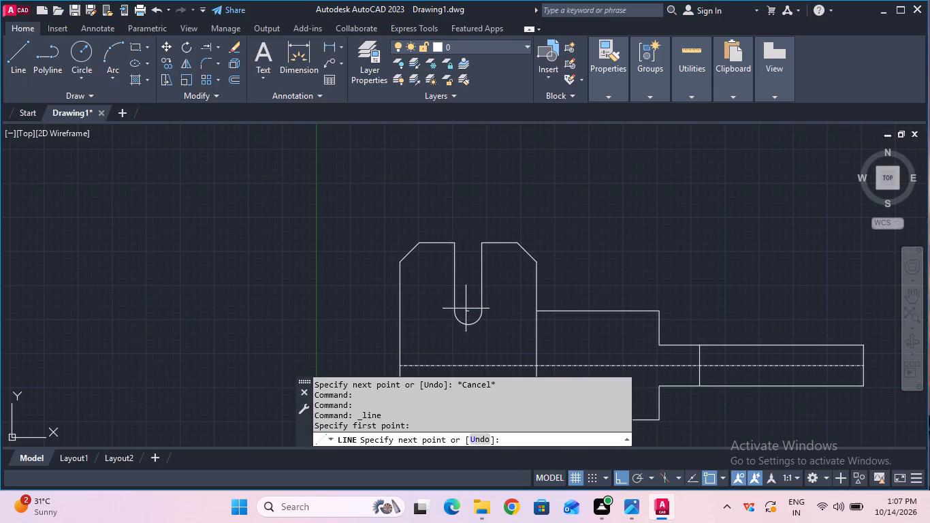
{"action": "left_click", "coordinate": [470, 249]}
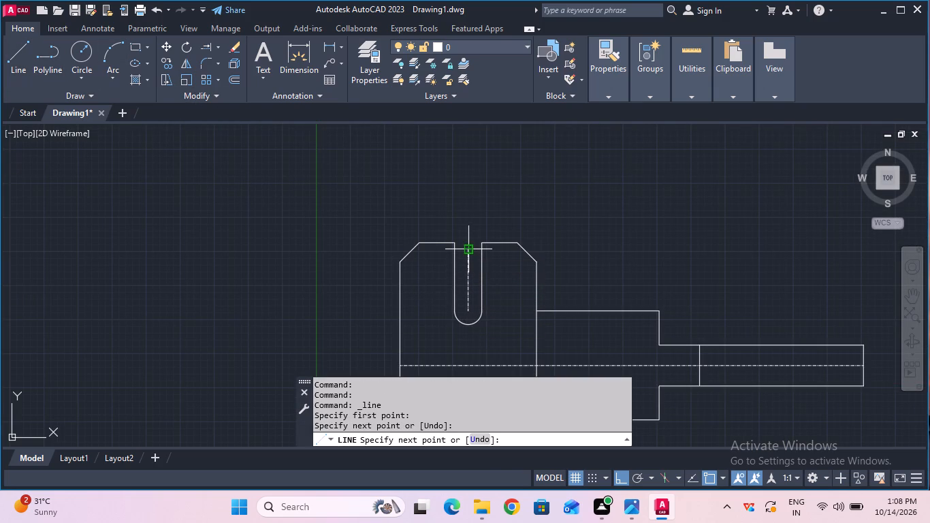
Draw a vertical centre line in the lower view's lower slot, from the slot arc's centre down to near its open end.
{"action": "key", "text": "Escape"}
{"action": "middle_click_drag", "start_coordinate": [543, 232], "coordinate": [544, 232]}
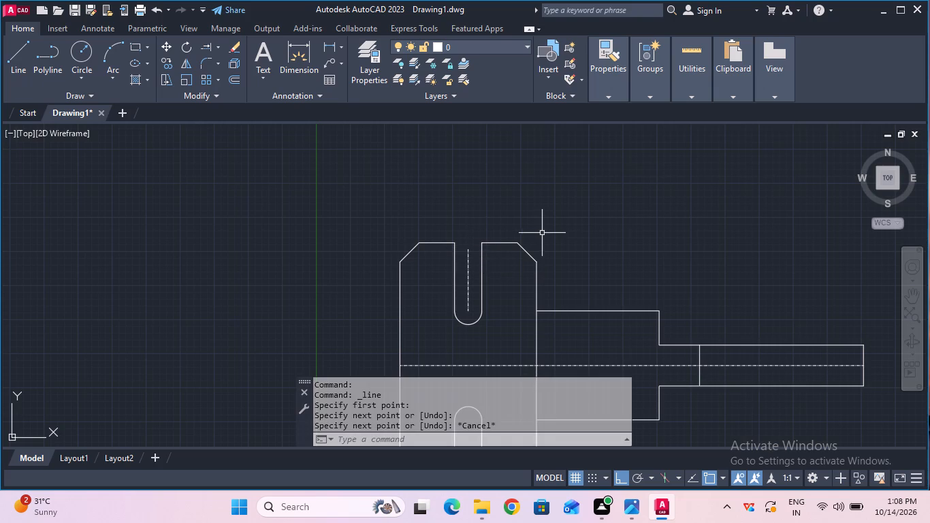
{"action": "middle_click_drag", "start_coordinate": [544, 232], "coordinate": [596, 65]}
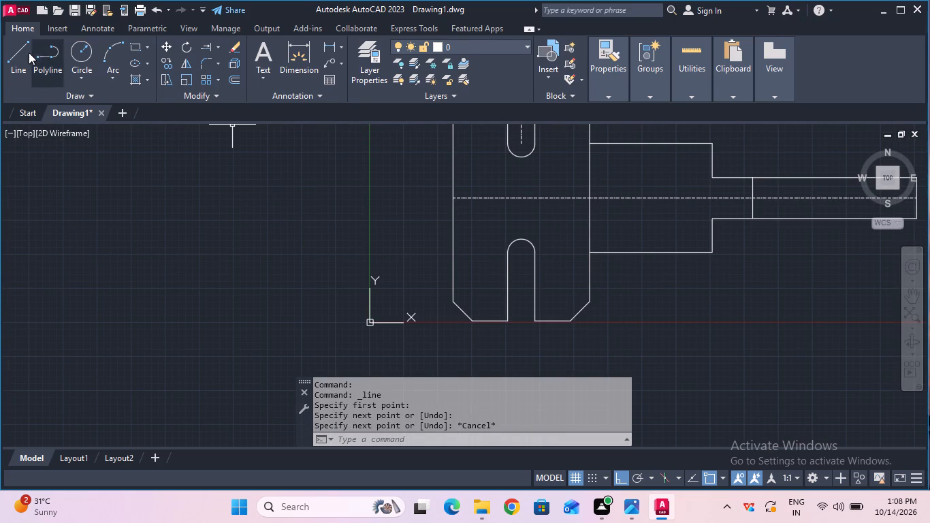
{"action": "left_click", "coordinate": [26, 53]}
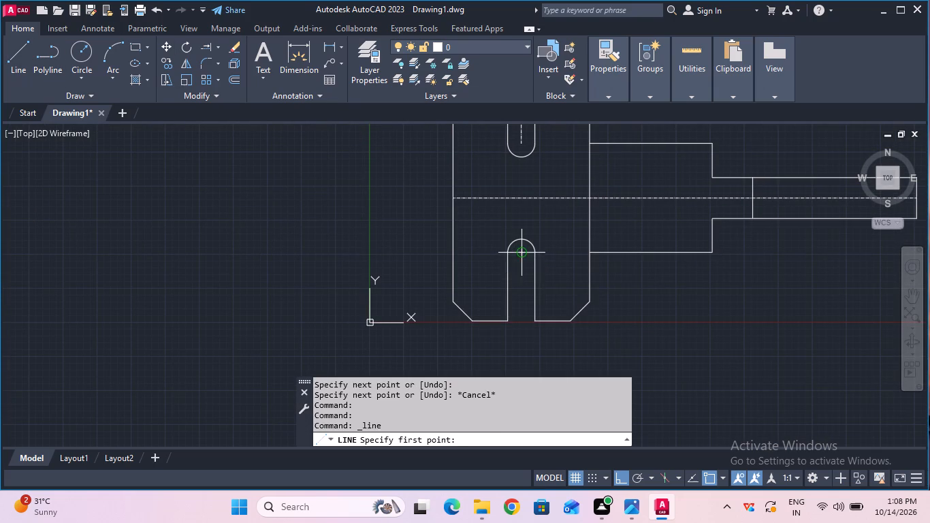
{"action": "left_click", "coordinate": [524, 255]}
{"action": "left_click", "coordinate": [518, 317]}
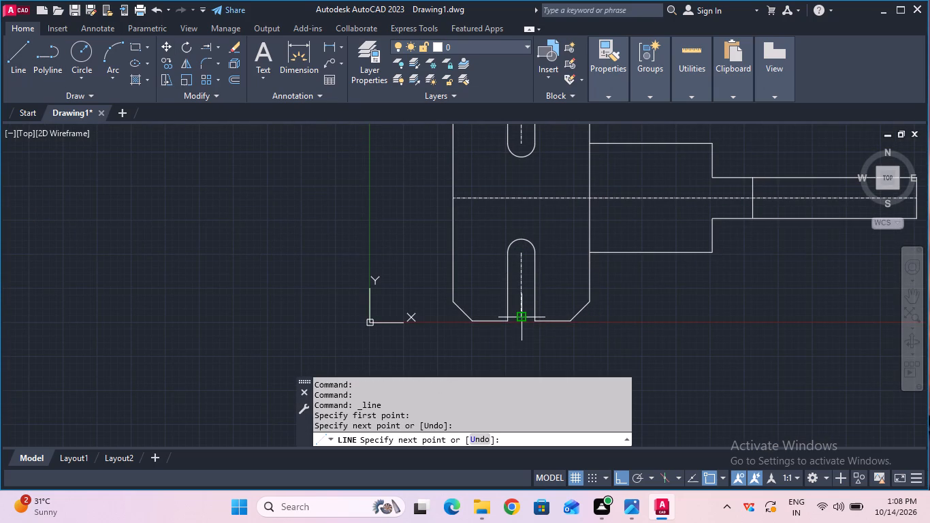
{"action": "key", "text": "Escape"}
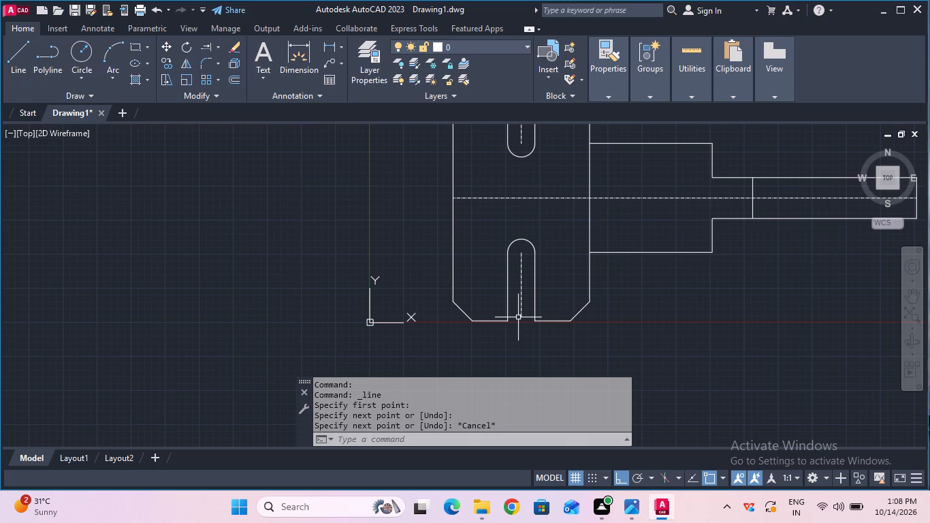
Select all the geometry of both views and run Join on it.
{"action": "scroll", "coordinate": [524, 312], "scroll_direction": "down", "scroll_amount": 1}
{"action": "scroll", "coordinate": [637, 264], "scroll_direction": "down", "scroll_amount": 1}
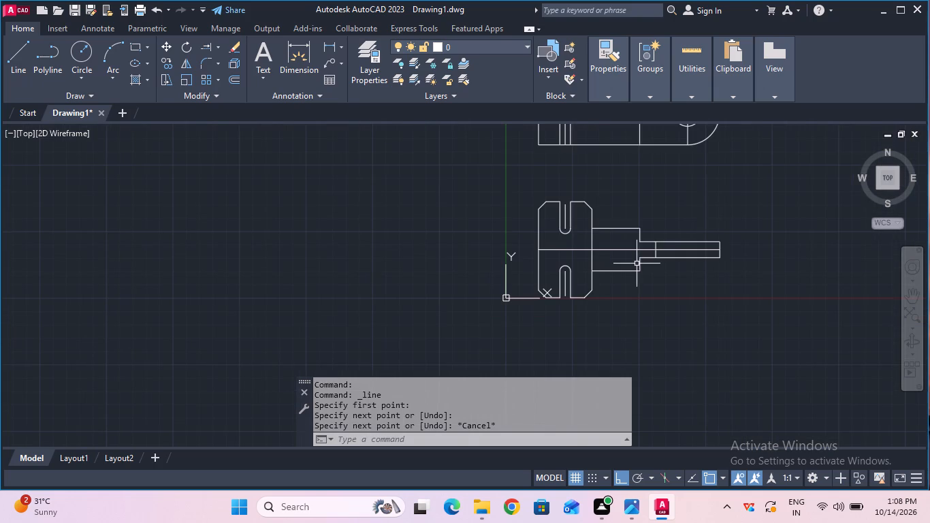
{"action": "middle_click_drag", "start_coordinate": [682, 223], "coordinate": [664, 344]}
{"action": "scroll", "coordinate": [682, 225], "scroll_direction": "down", "scroll_amount": 1}
{"action": "scroll", "coordinate": [664, 344], "scroll_direction": "up", "scroll_amount": 2}
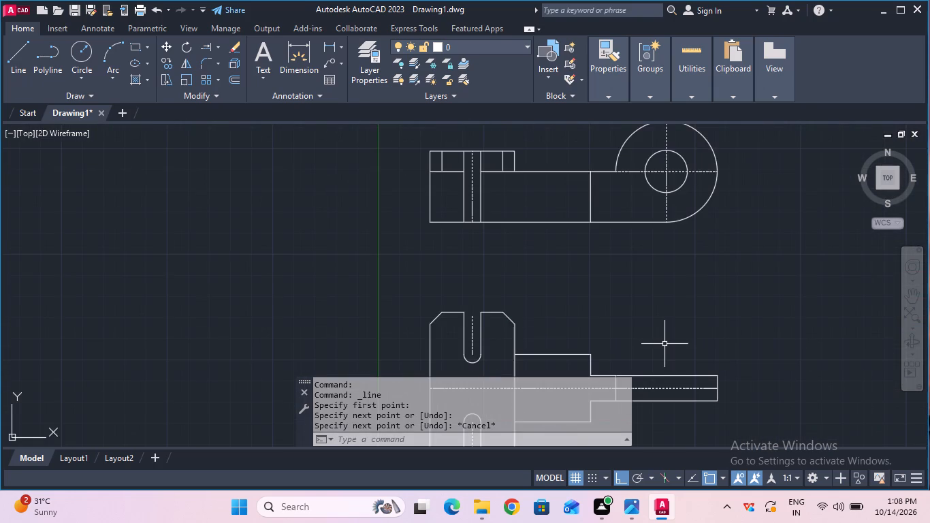
{"action": "scroll", "coordinate": [662, 343], "scroll_direction": "down", "scroll_amount": 2}
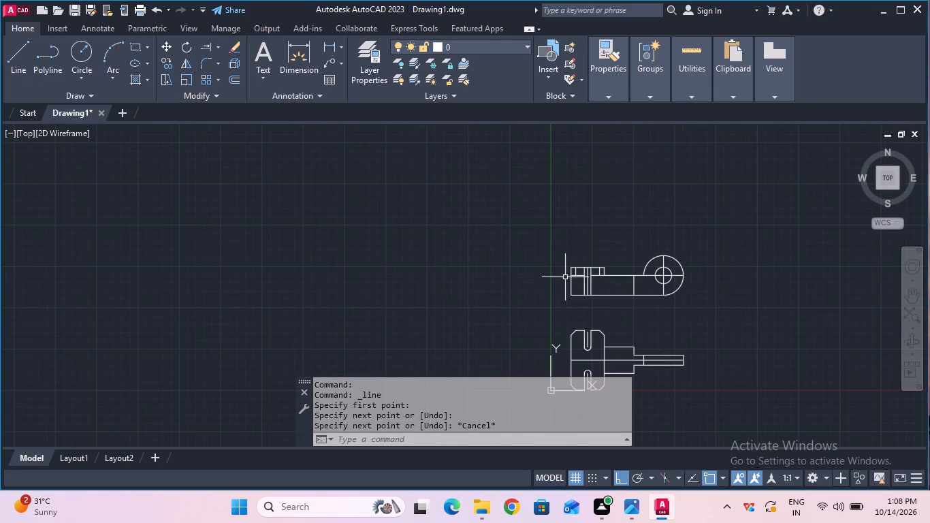
{"action": "left_click", "coordinate": [563, 210]}
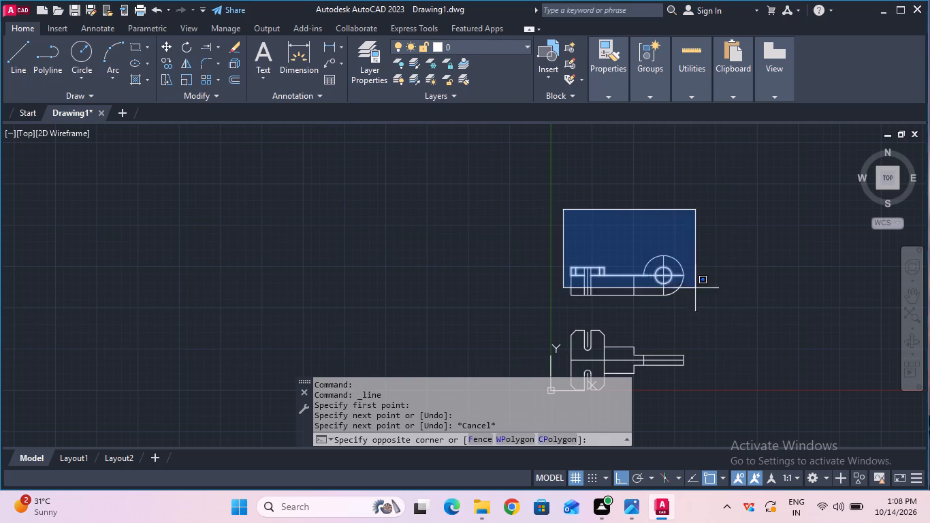
{"action": "scroll", "coordinate": [722, 373], "scroll_direction": "down", "scroll_amount": 1}
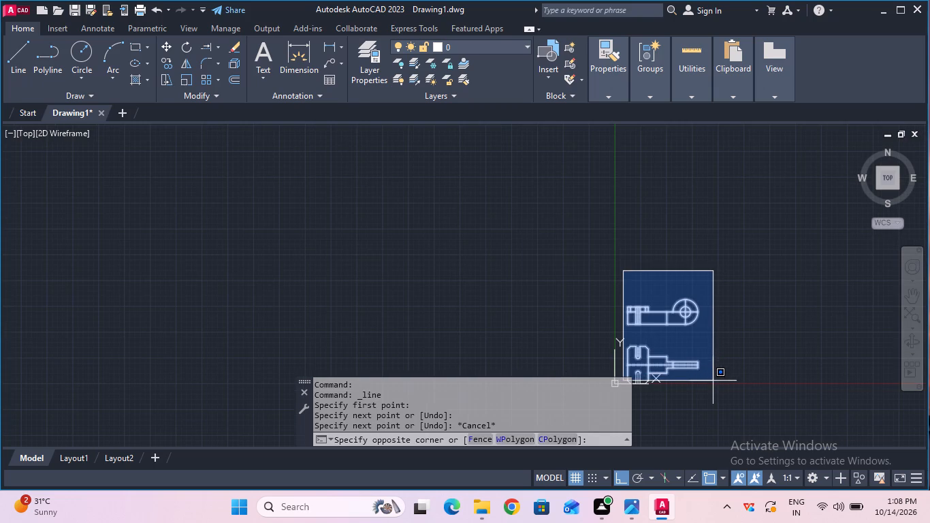
{"action": "left_click", "coordinate": [716, 390]}
{"action": "type", "text": "join"}
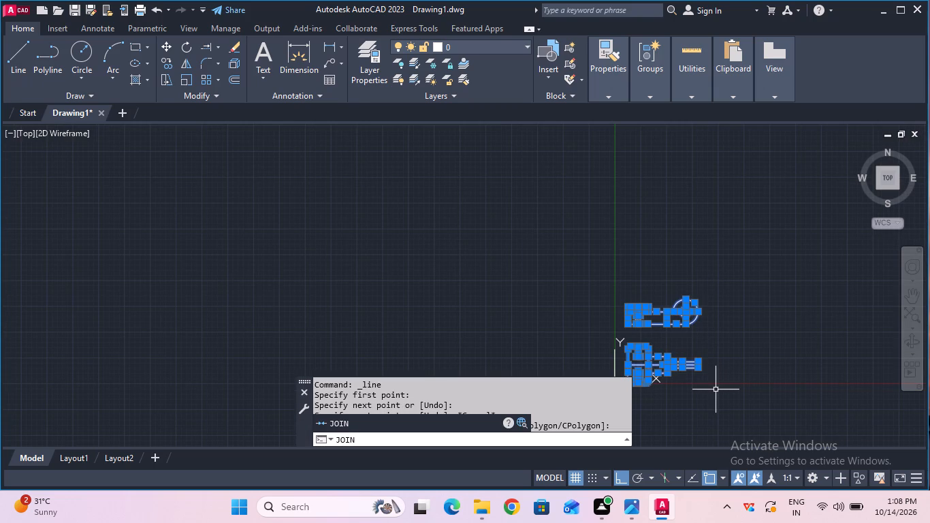
{"action": "left_click", "coordinate": [414, 417]}
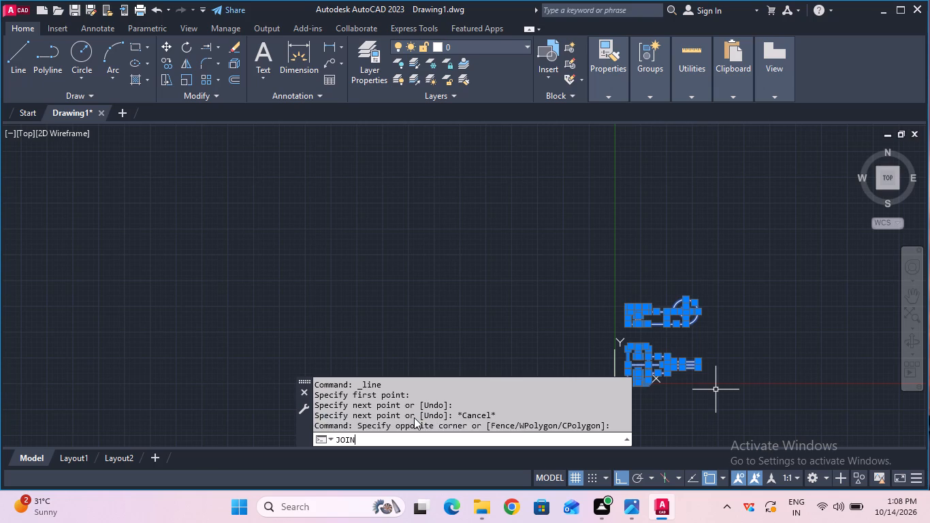
Add a horizontal linear dimension above the upper view, from its left edge to the eye's vertical centre line.
{"action": "middle_click_drag", "start_coordinate": [652, 347], "coordinate": [658, 283]}
{"action": "scroll", "coordinate": [652, 347], "scroll_direction": "up", "scroll_amount": 1}
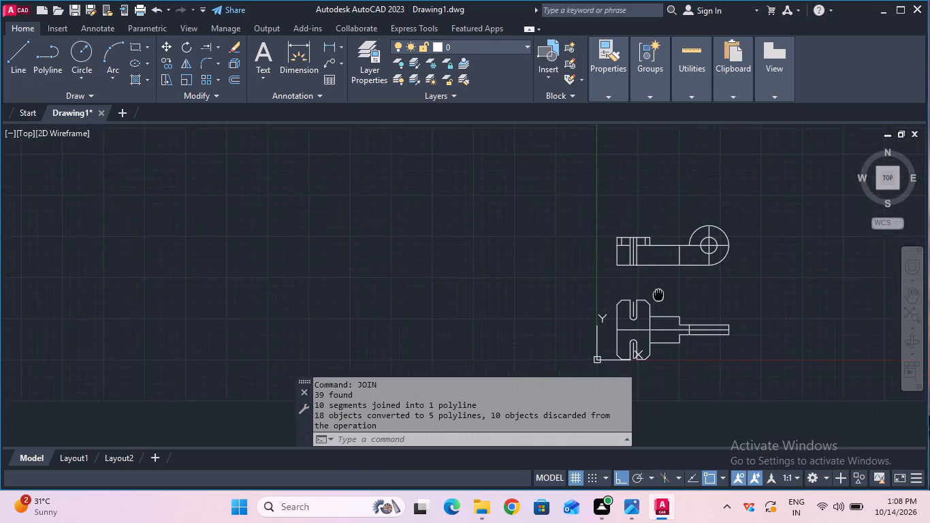
{"action": "middle_click_drag", "start_coordinate": [658, 283], "coordinate": [656, 255]}
{"action": "scroll", "coordinate": [654, 241], "scroll_direction": "up", "scroll_amount": 1}
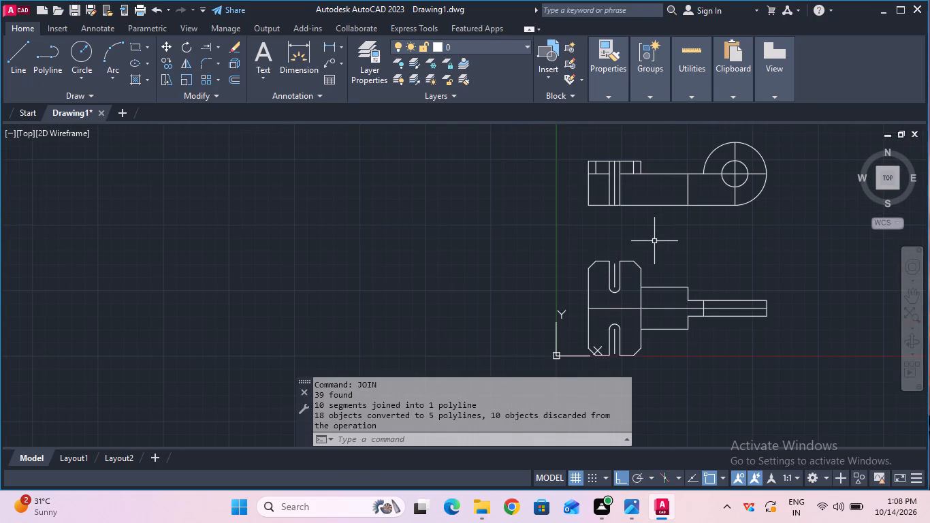
{"action": "left_click", "coordinate": [332, 41]}
{"action": "left_click", "coordinate": [586, 158]}
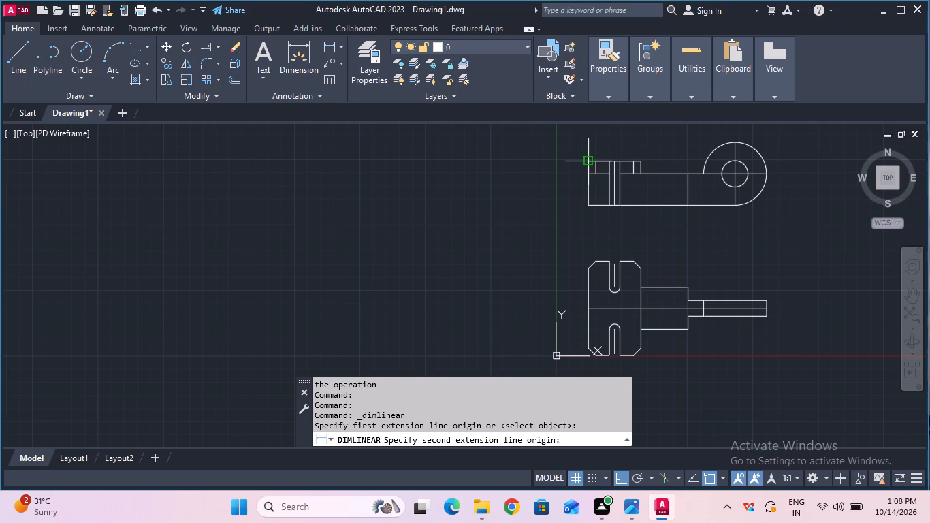
{"action": "left_click", "coordinate": [731, 161]}
{"action": "left_click", "coordinate": [734, 129]}
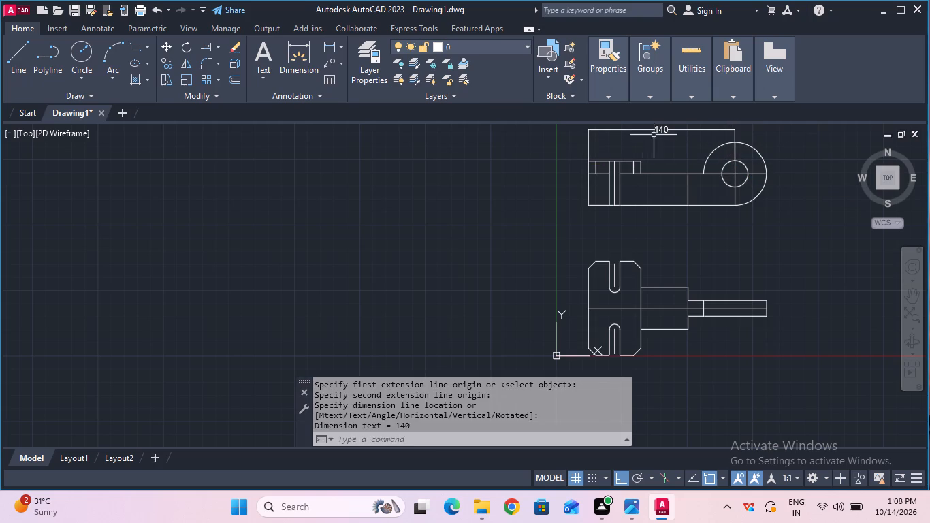
Dimension the upper view's raised block width and its left edge's distance to the slot centre line, stacked below the overall dimension.
{"action": "left_click", "coordinate": [328, 47]}
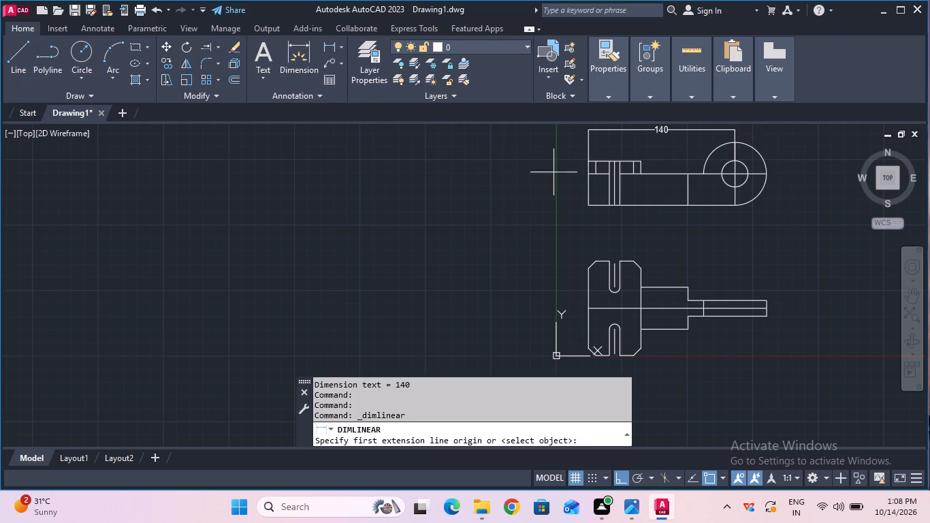
{"action": "left_click", "coordinate": [583, 163]}
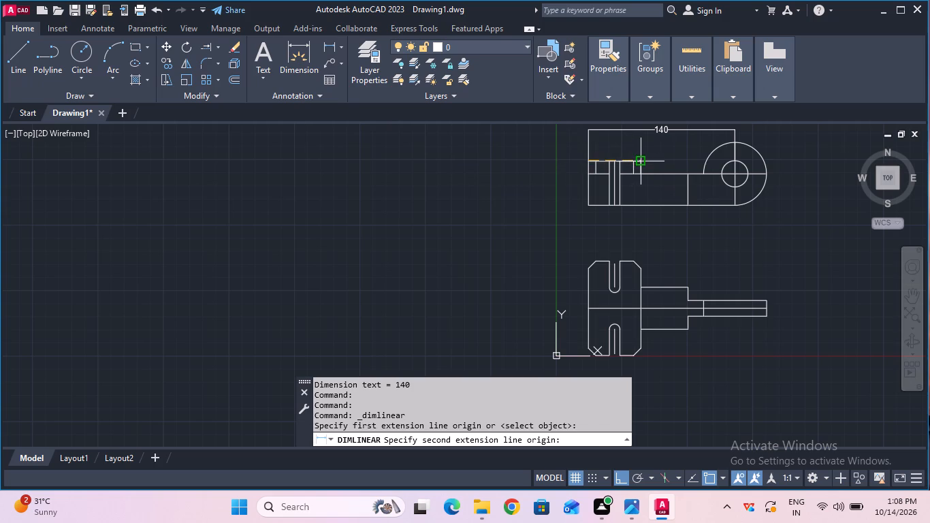
{"action": "left_click", "coordinate": [639, 163]}
{"action": "left_click", "coordinate": [640, 144]}
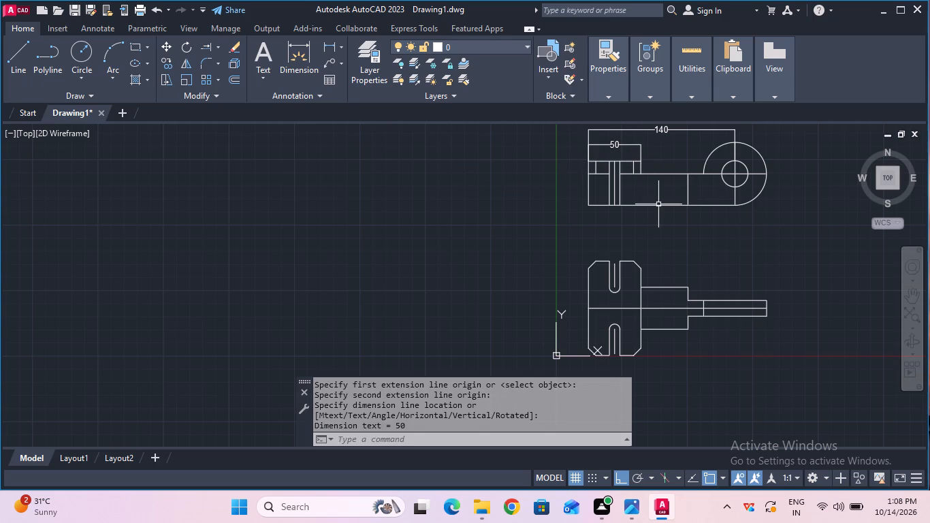
{"action": "left_click", "coordinate": [334, 49]}
{"action": "left_click", "coordinate": [592, 161]}
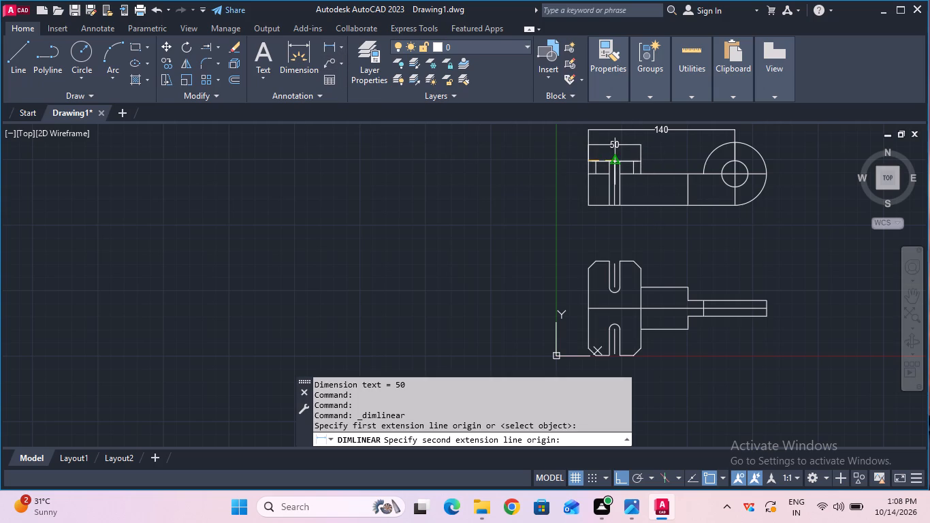
{"action": "left_click", "coordinate": [614, 163]}
{"action": "left_click", "coordinate": [618, 152]}
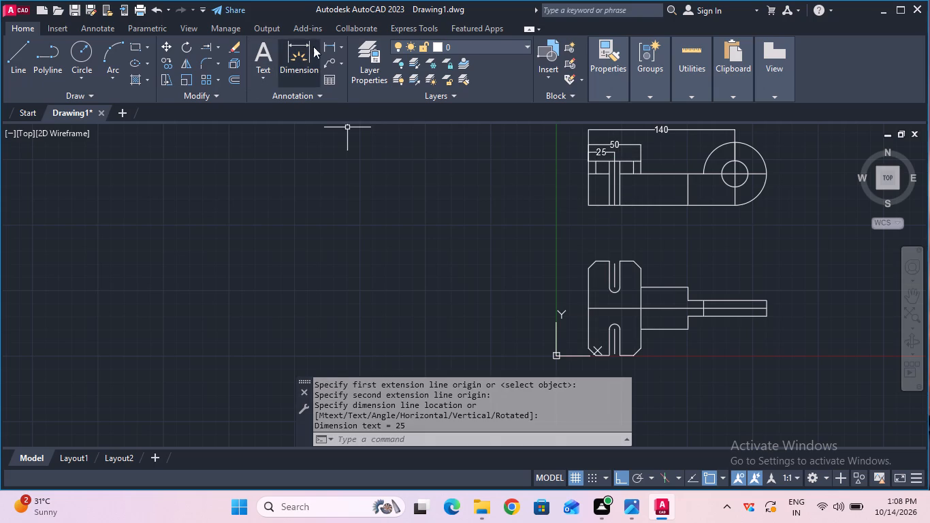
Add vertical linear dimensions left of the upper view for its full left-end height and the height below the raised block.
{"action": "left_click", "coordinate": [333, 46]}
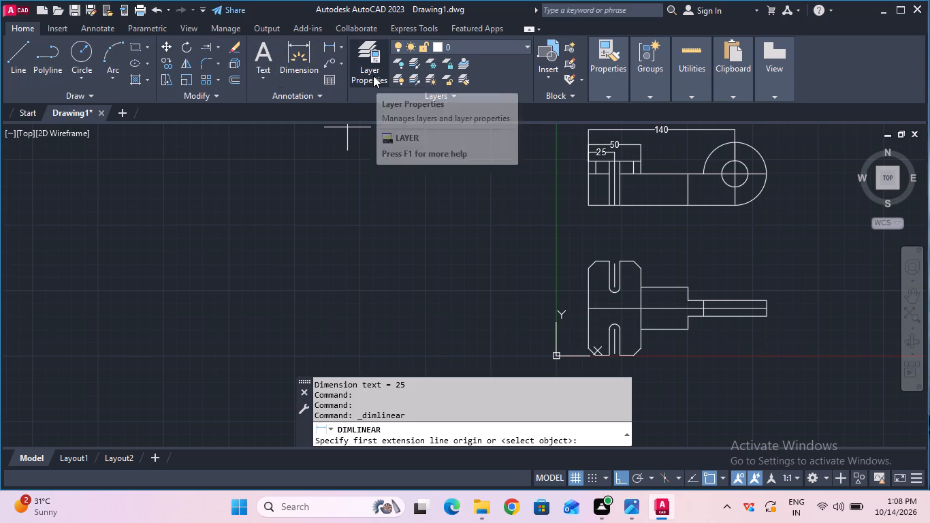
{"action": "left_click", "coordinate": [586, 163]}
{"action": "left_click", "coordinate": [588, 201]}
{"action": "left_click", "coordinate": [565, 202]}
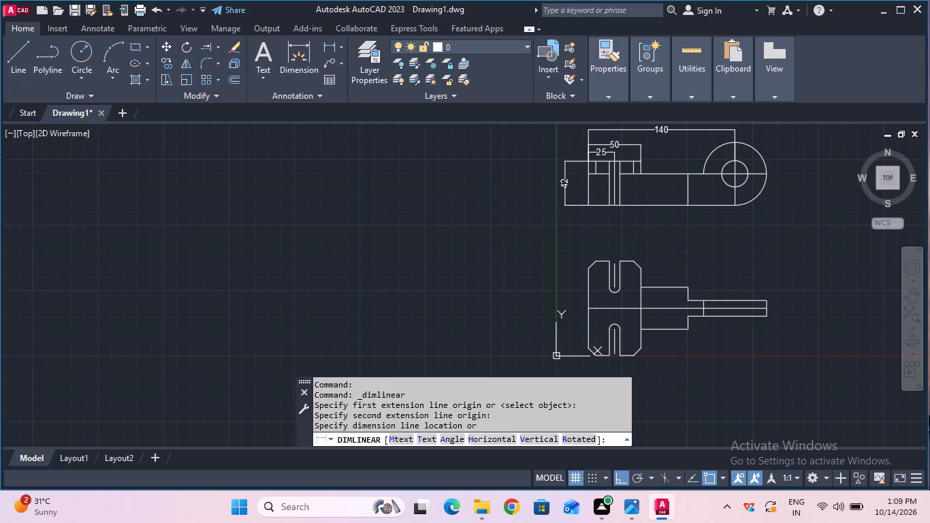
{"action": "left_click", "coordinate": [325, 52]}
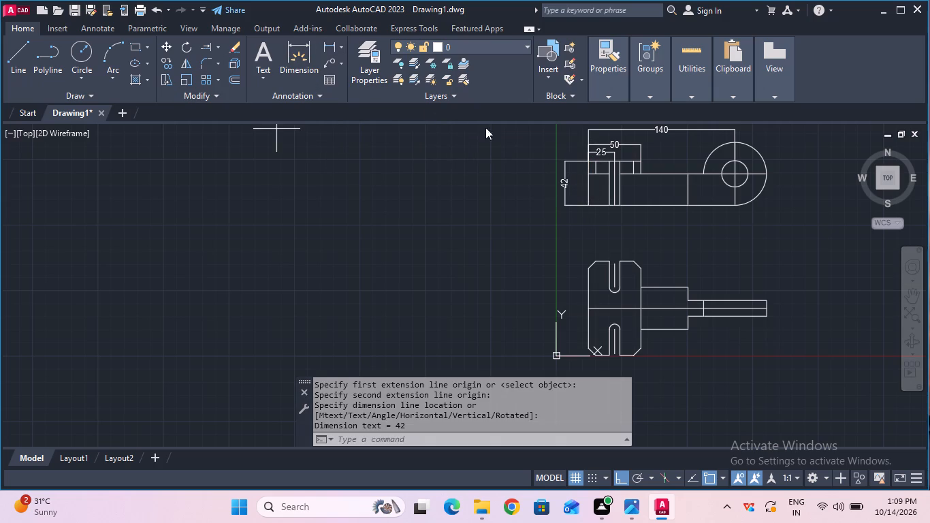
{"action": "left_click", "coordinate": [589, 176]}
{"action": "left_click", "coordinate": [589, 199]}
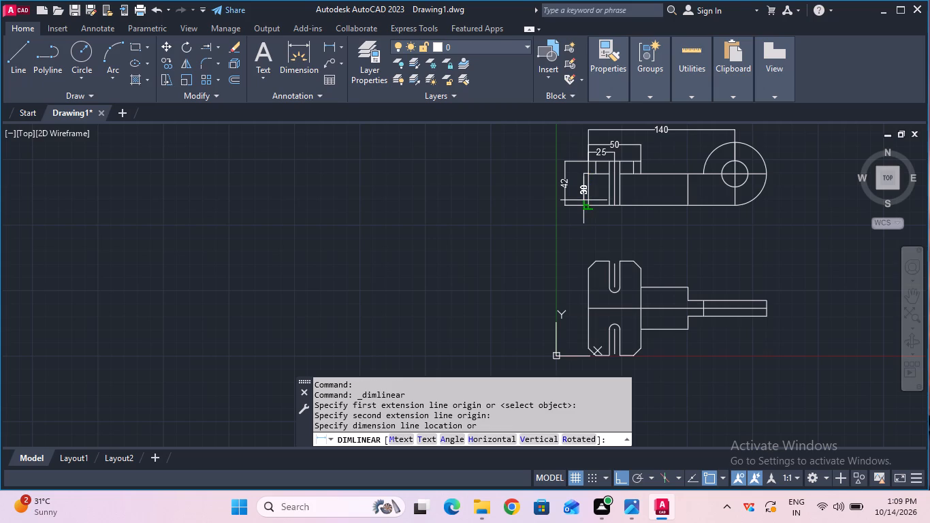
{"action": "left_click", "coordinate": [582, 201]}
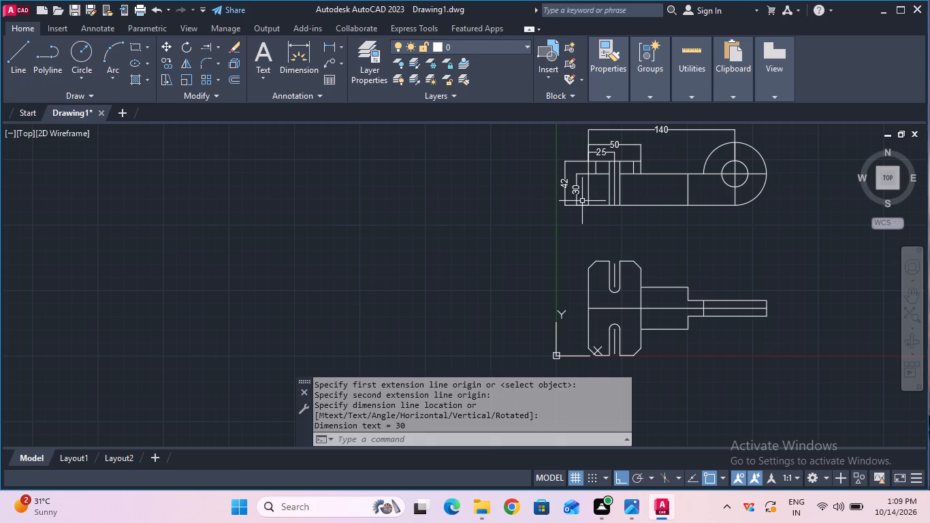
Dimension the upper view's bottom edge from its left corner to the vertical line before the eye, placed below the view.
{"action": "left_click", "coordinate": [332, 47]}
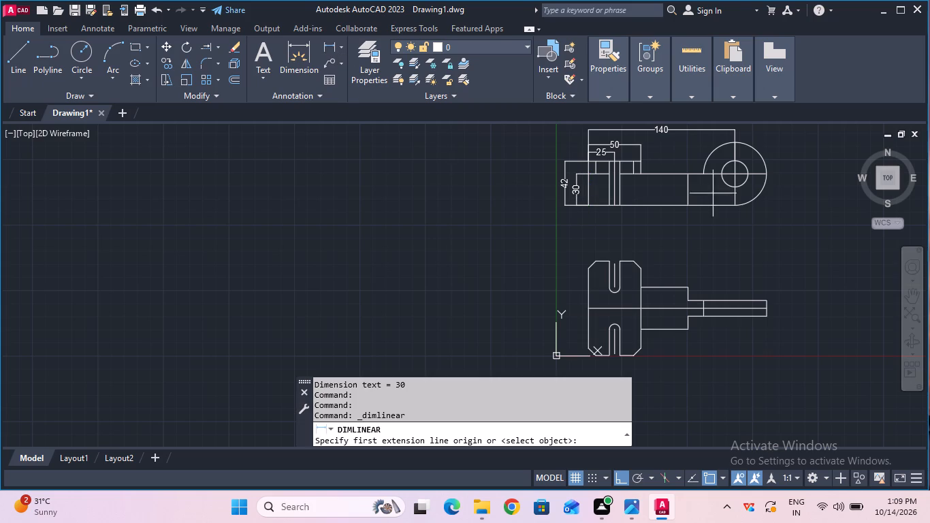
{"action": "left_click", "coordinate": [590, 204]}
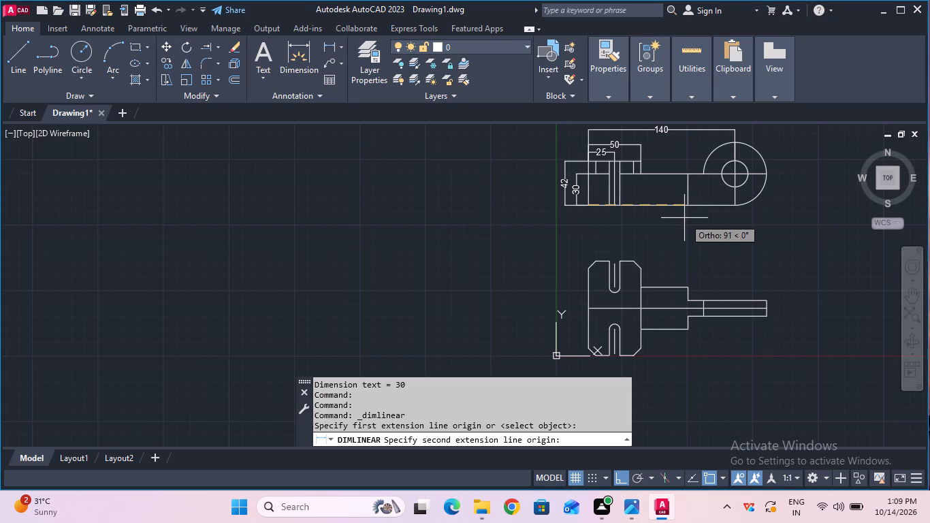
{"action": "left_click", "coordinate": [686, 210]}
{"action": "left_click", "coordinate": [686, 229]}
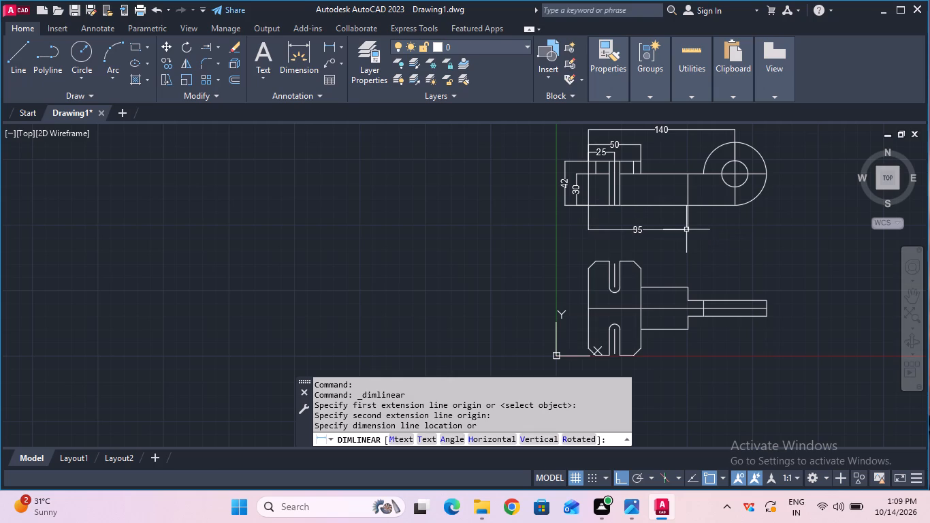
Add a diameter dimension to the eye's inner hole in the upper view, with its text just outside the eye.
{"action": "middle_click_drag", "start_coordinate": [711, 200], "coordinate": [645, 208]}
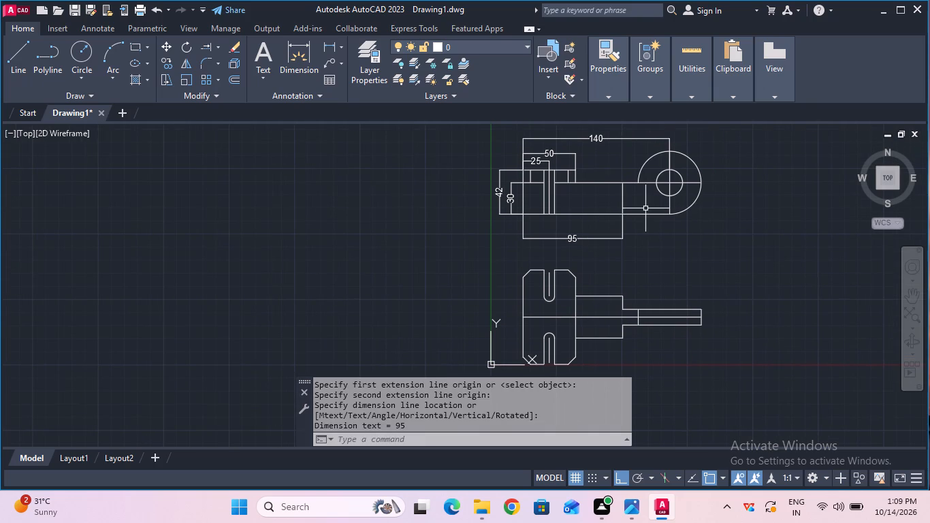
{"action": "left_click", "coordinate": [343, 49]}
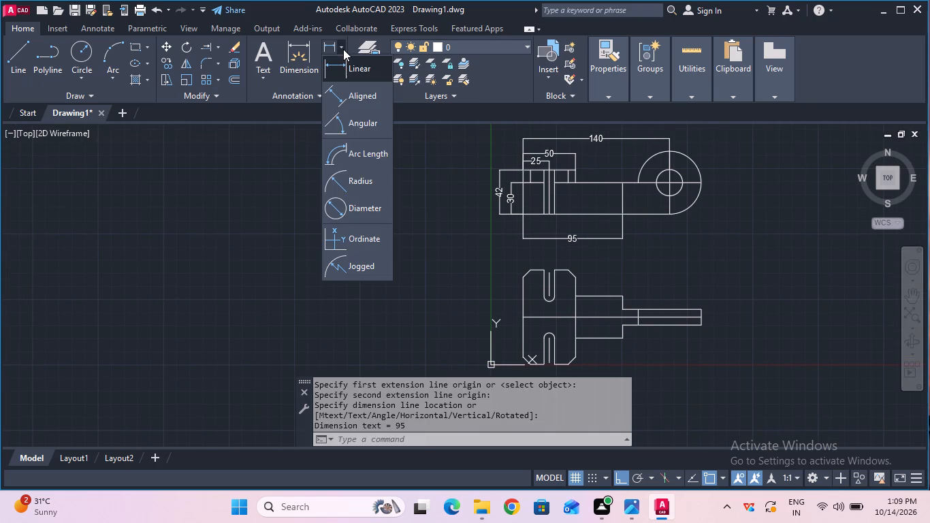
{"action": "left_click", "coordinate": [361, 210]}
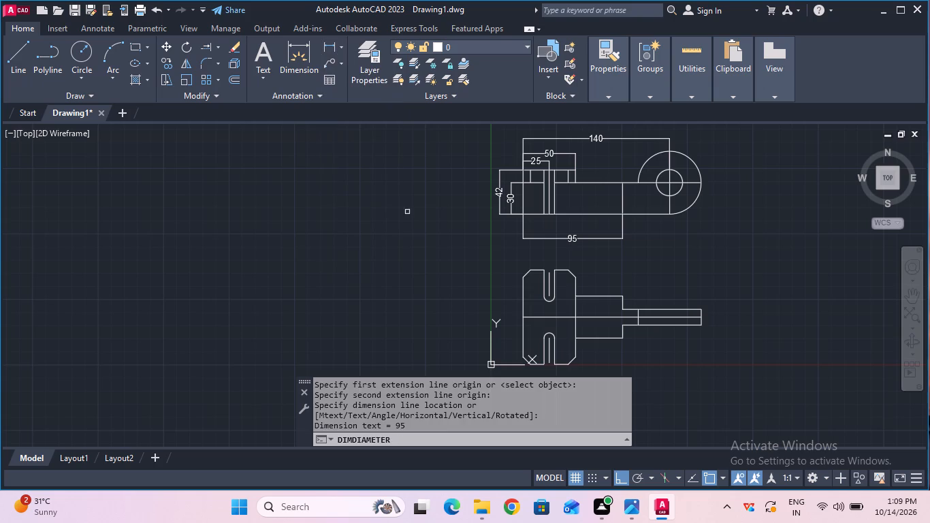
{"action": "left_click", "coordinate": [678, 175]}
{"action": "left_click", "coordinate": [705, 173]}
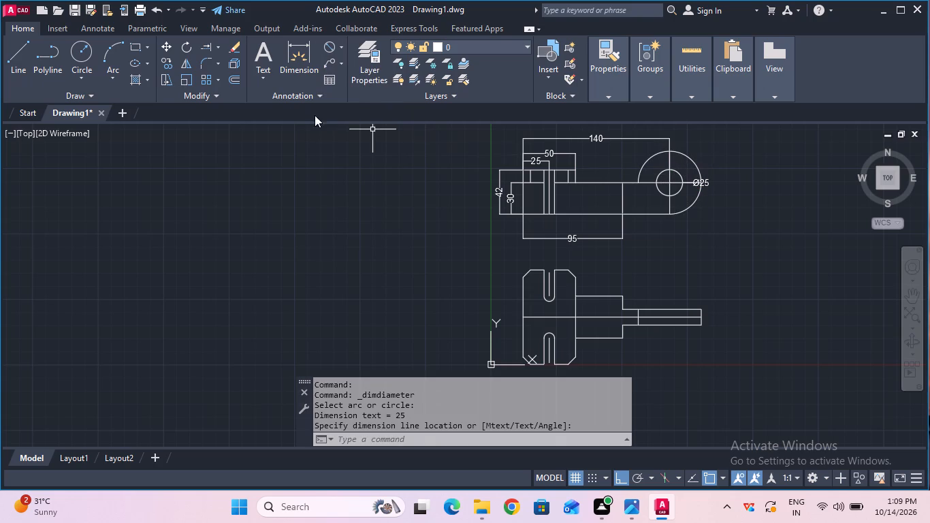
Add a diameter dimension to the eye's outer arc in the upper view, with its text just outside the arc.
{"action": "left_click", "coordinate": [331, 48]}
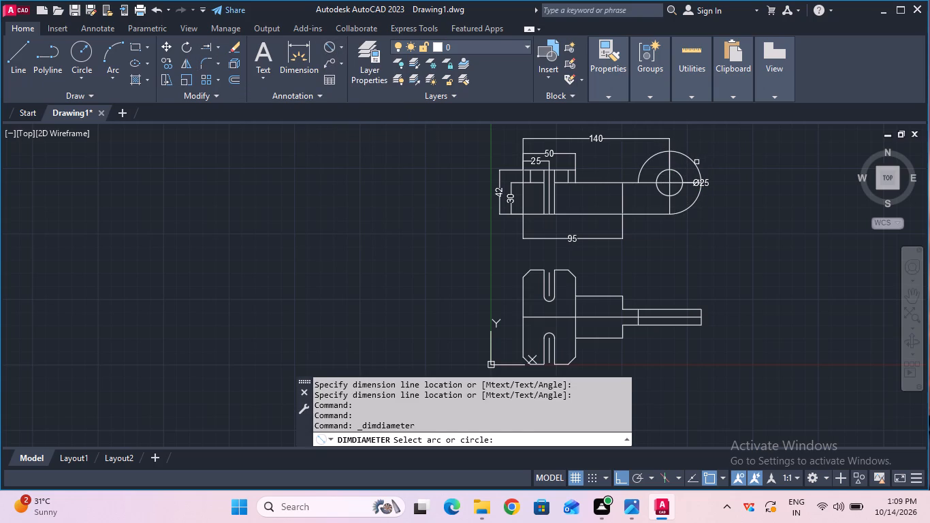
{"action": "left_click", "coordinate": [696, 162]}
{"action": "left_click", "coordinate": [707, 162]}
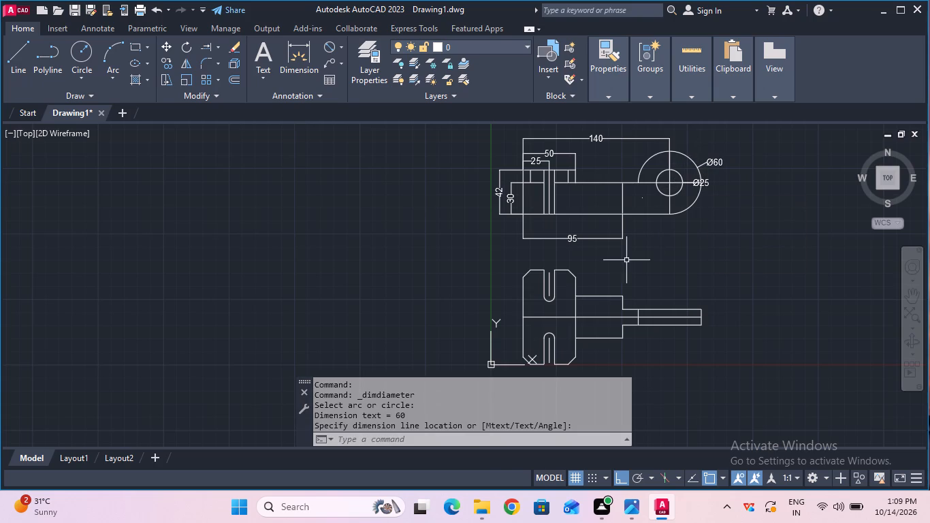
Add an angular dimension between the lower view's upper-left chamfer and its left vertical edge, placed at that corner.
{"action": "scroll", "coordinate": [626, 261], "scroll_direction": "up", "scroll_amount": 1}
{"action": "middle_click_drag", "start_coordinate": [604, 268], "coordinate": [632, 198]}
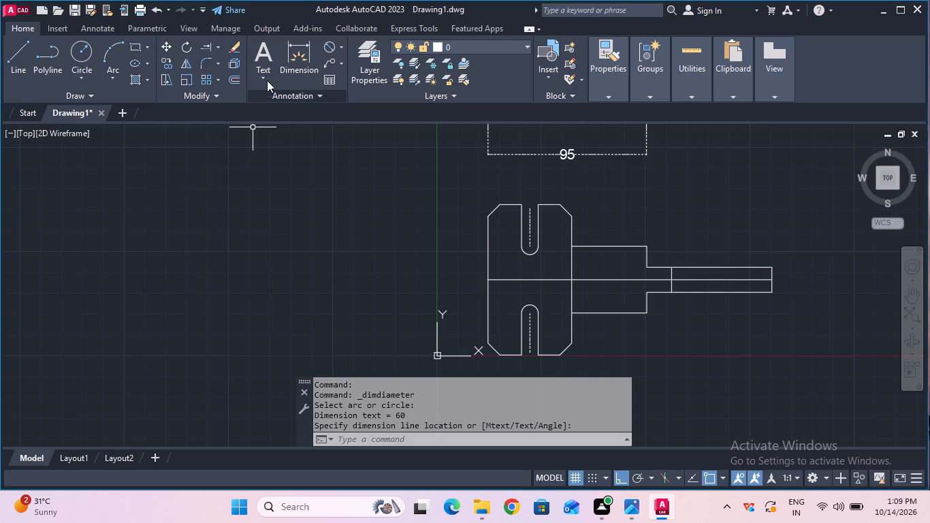
{"action": "left_click", "coordinate": [338, 46]}
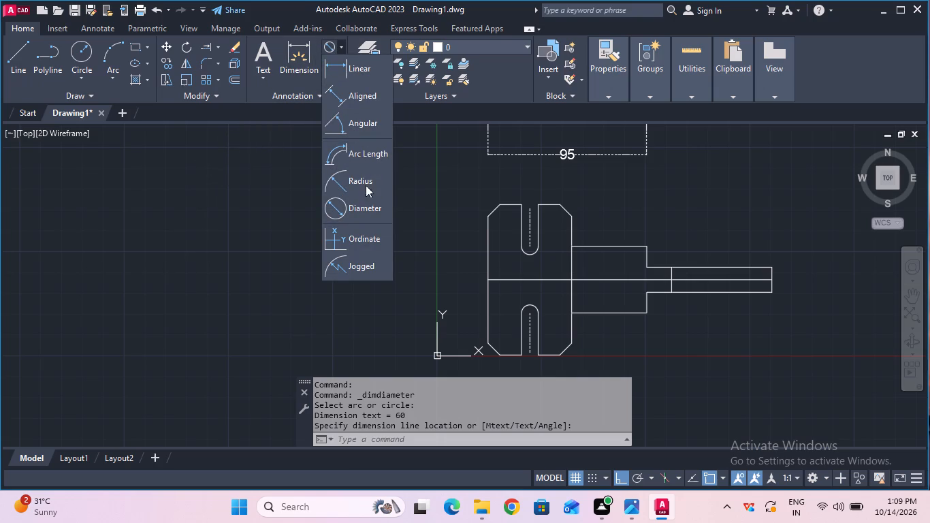
{"action": "left_click", "coordinate": [366, 124]}
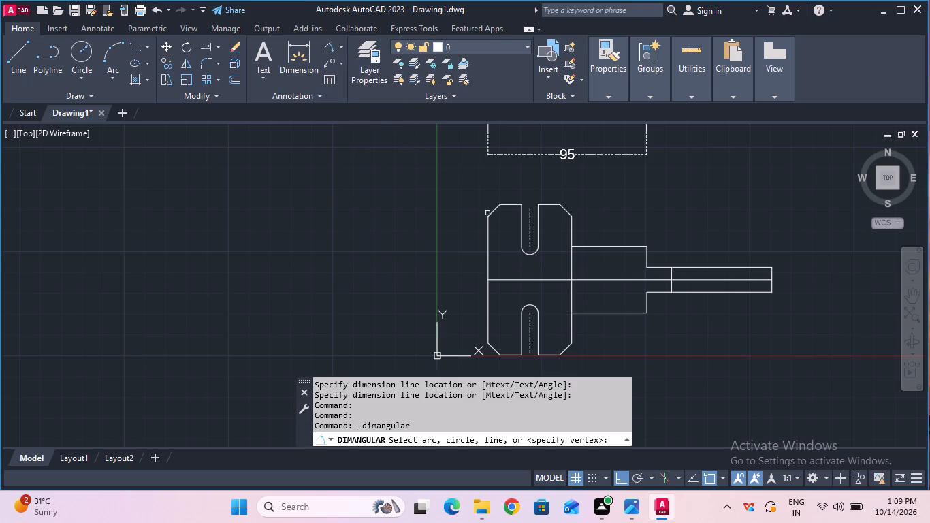
{"action": "left_click", "coordinate": [489, 214]}
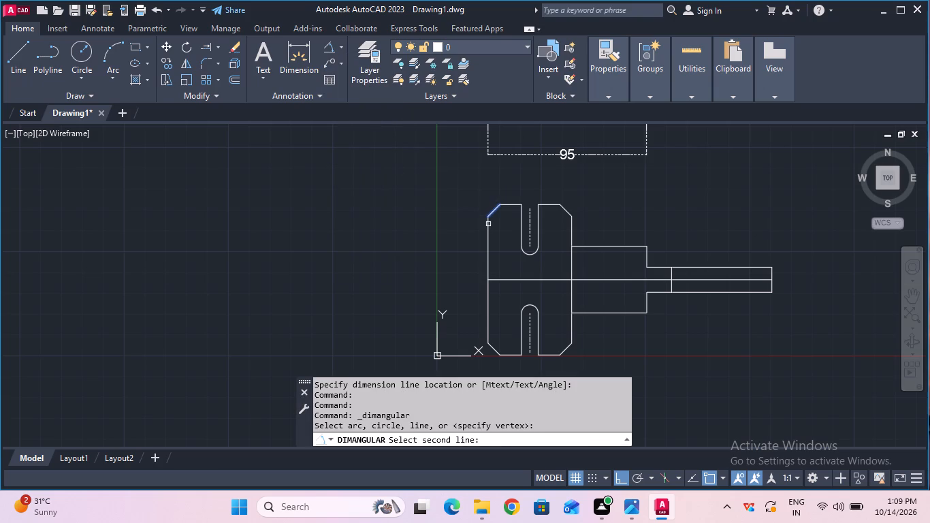
{"action": "left_click", "coordinate": [488, 225]}
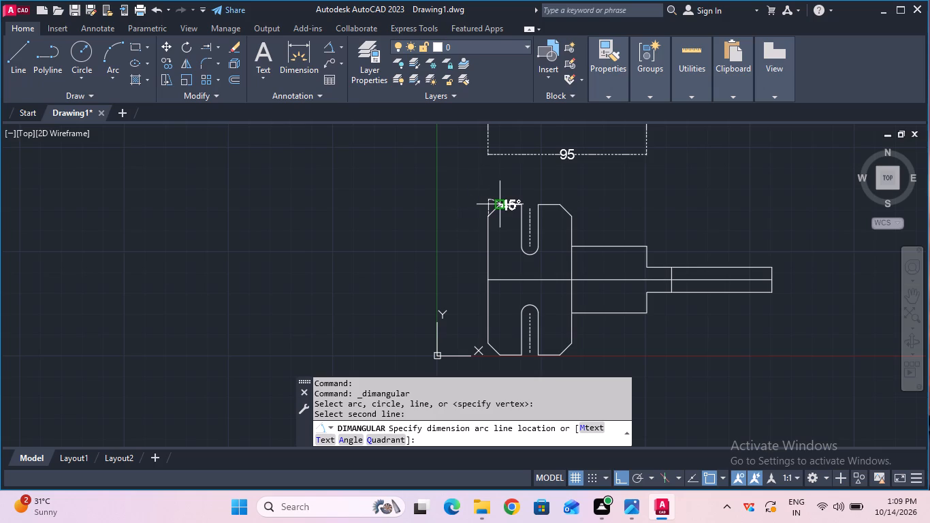
{"action": "left_click", "coordinate": [495, 202]}
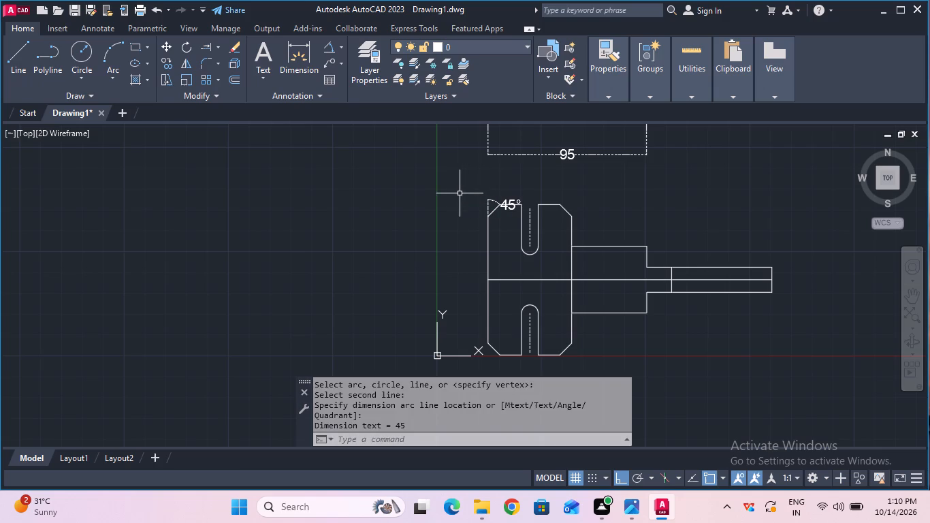
Add a vertical linear dimension from the lower view's top edge to its horizontal centre line, placed left of the view.
{"action": "left_click", "coordinate": [343, 49]}
{"action": "left_click", "coordinate": [348, 70]}
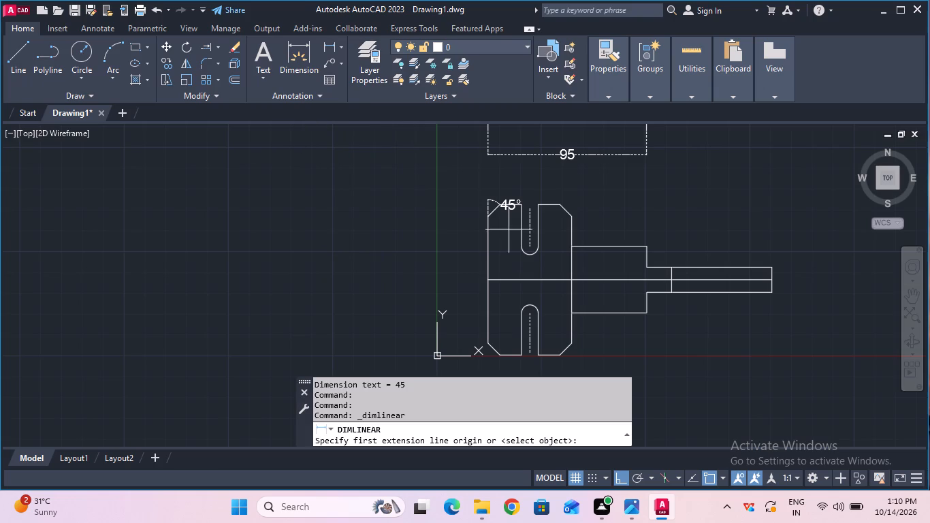
{"action": "left_click", "coordinate": [537, 202]}
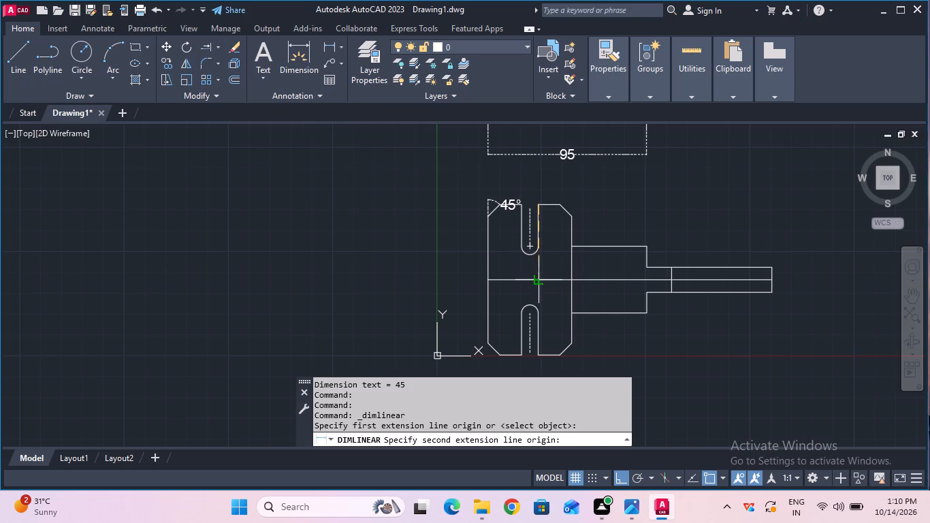
{"action": "left_click", "coordinate": [540, 281]}
{"action": "left_click", "coordinate": [452, 266]}
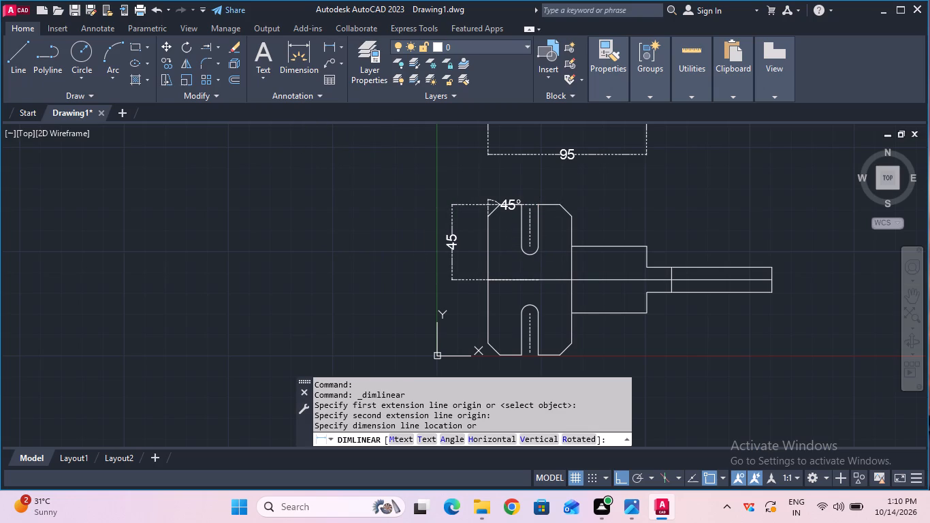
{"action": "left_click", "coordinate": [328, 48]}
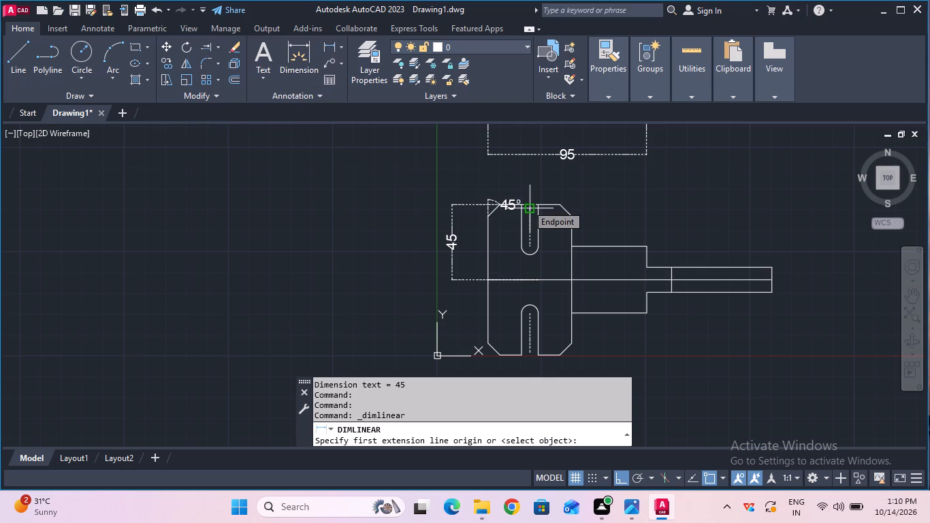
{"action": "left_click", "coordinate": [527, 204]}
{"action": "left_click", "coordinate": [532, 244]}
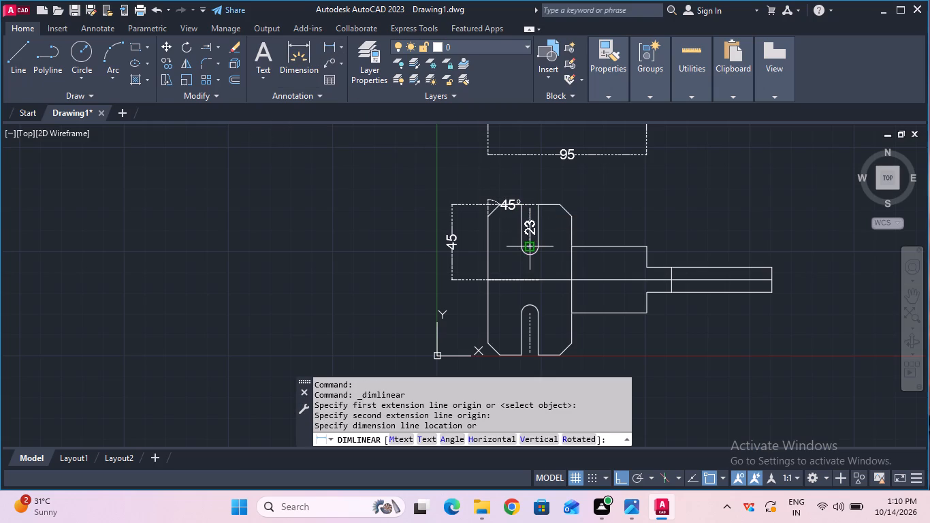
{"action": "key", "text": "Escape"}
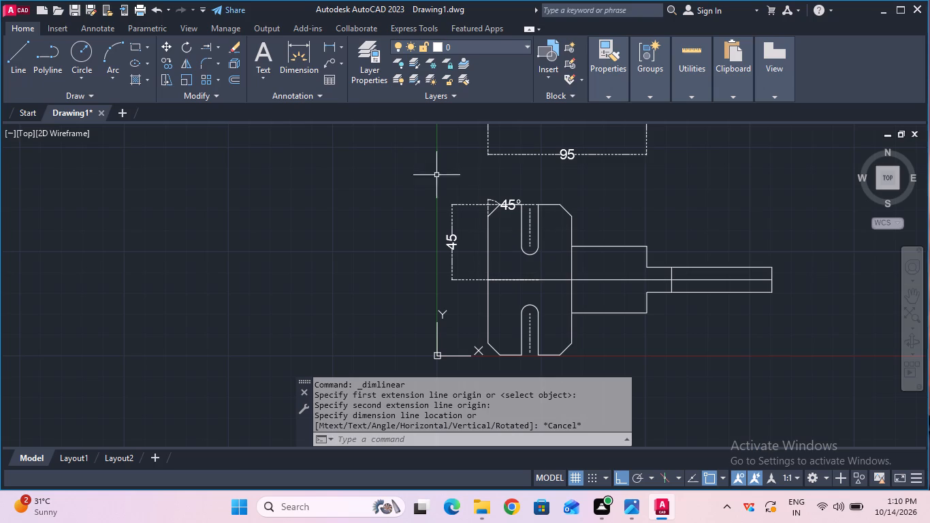
Dimension the upper slot's depth from the top edge to its arc centre and the slot end's radius, both left of the lower view.
{"action": "left_click", "coordinate": [329, 46]}
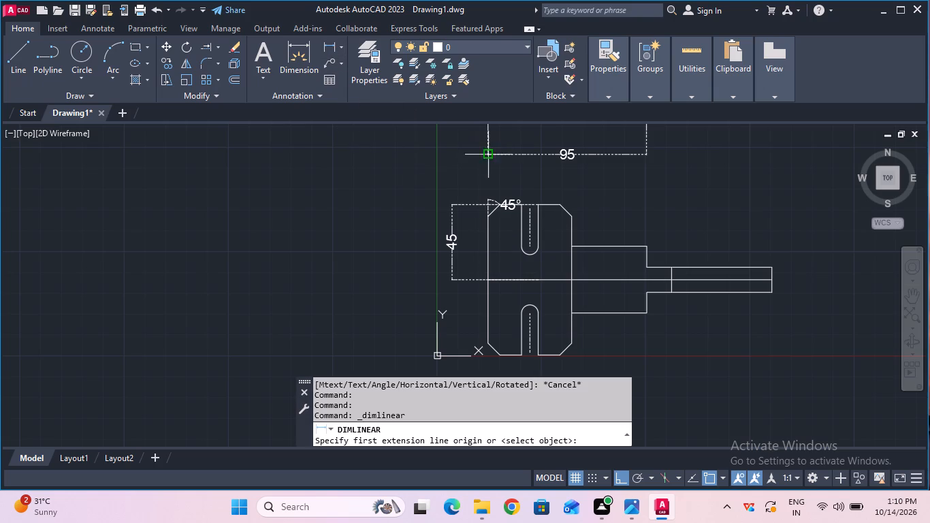
{"action": "left_click", "coordinate": [536, 201]}
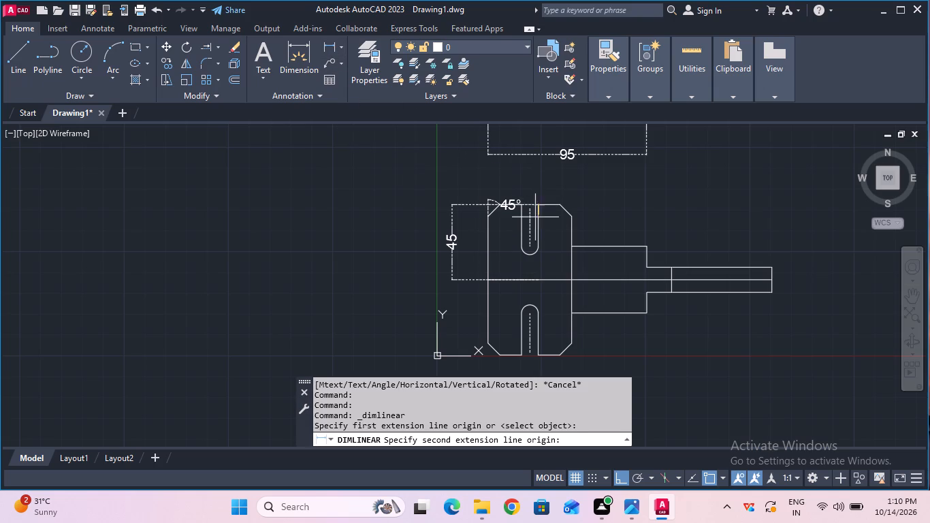
{"action": "left_click", "coordinate": [530, 243]}
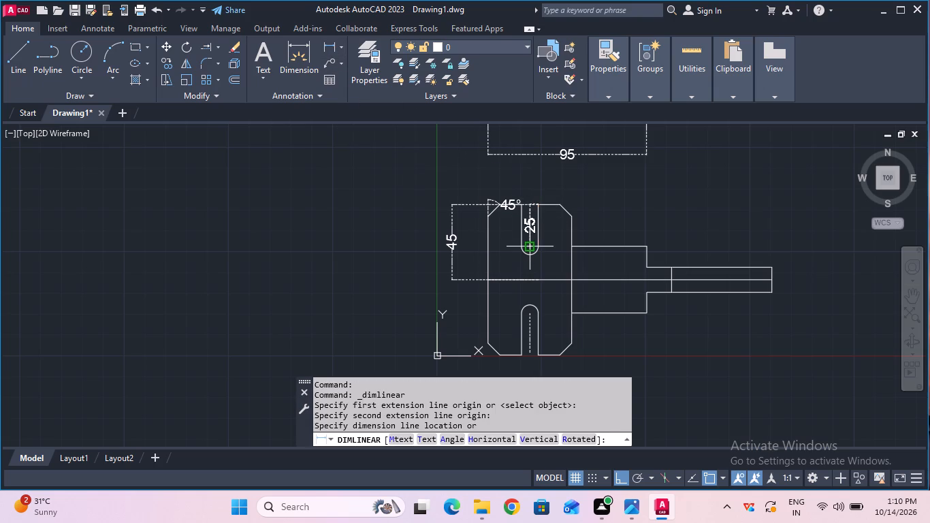
{"action": "left_click", "coordinate": [468, 246]}
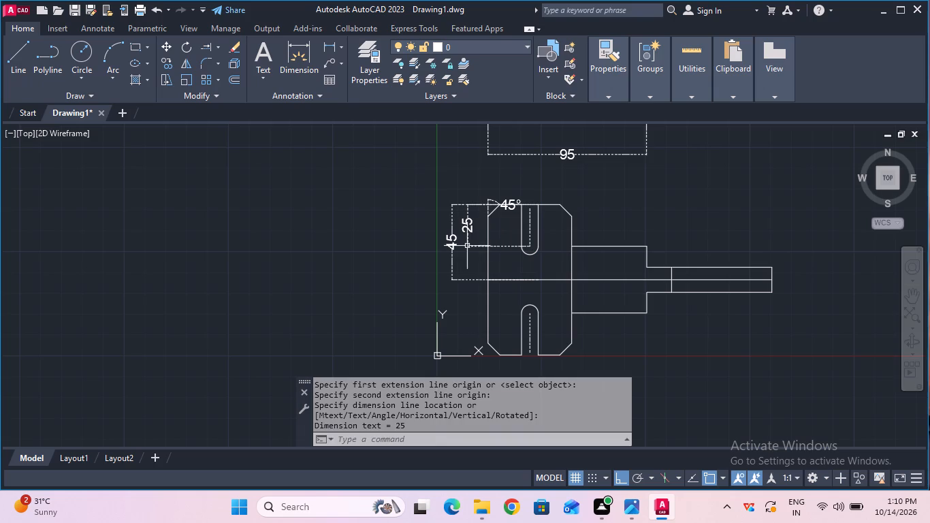
{"action": "left_click", "coordinate": [340, 52]}
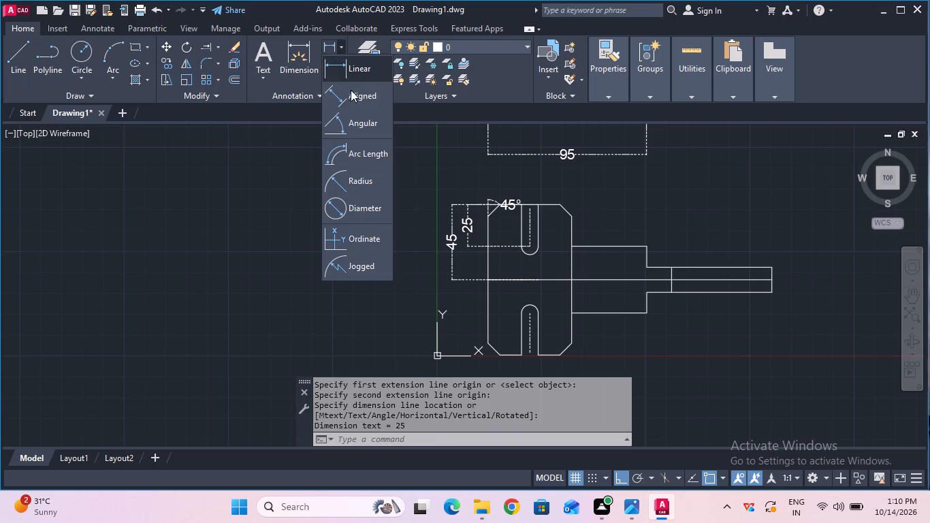
{"action": "left_click", "coordinate": [359, 187]}
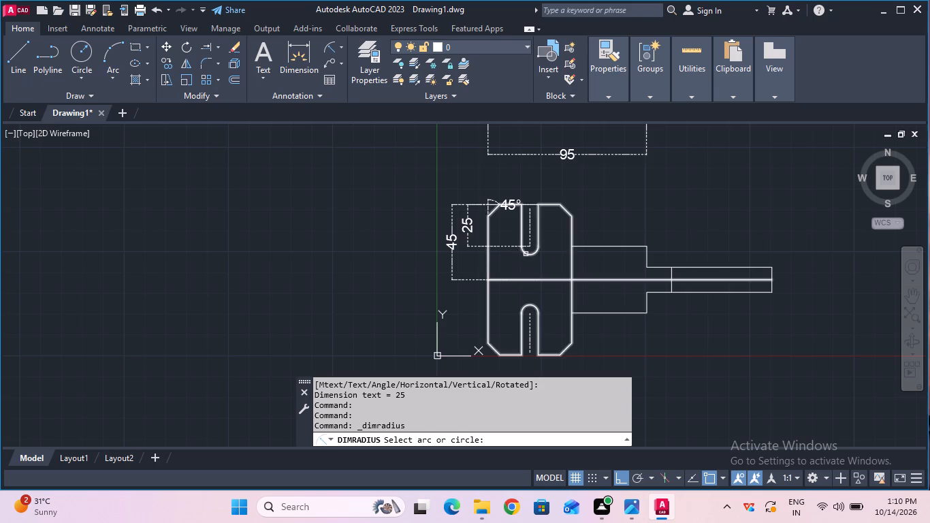
{"action": "left_click", "coordinate": [526, 254]}
{"action": "left_click", "coordinate": [473, 264]}
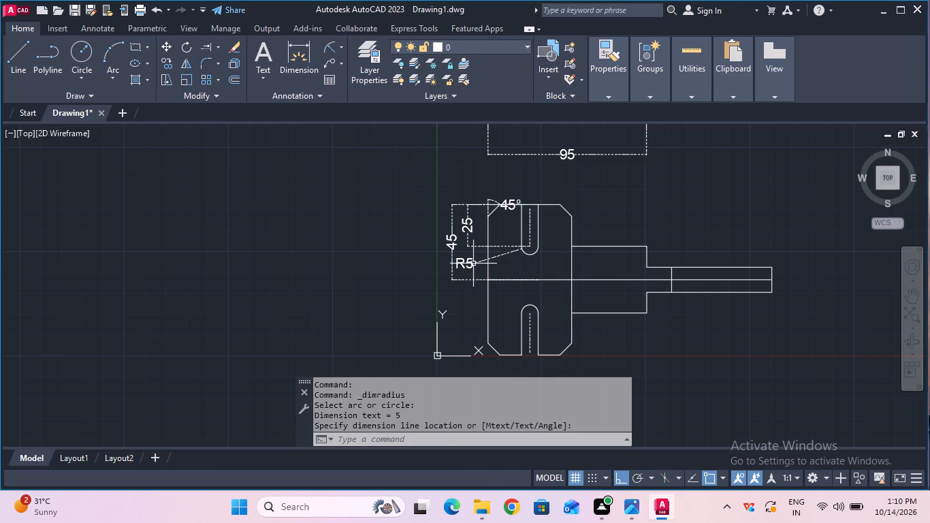
Add a vertical linear dimension for the thickness of the thin eye plate in the lower view, placed within the plate.
{"action": "left_click", "coordinate": [340, 49]}
{"action": "left_click", "coordinate": [342, 70]}
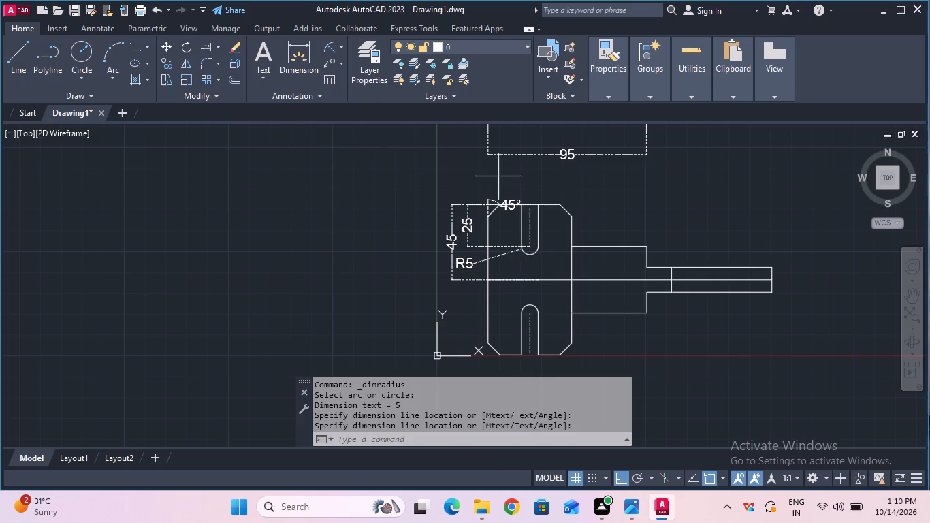
{"action": "left_click", "coordinate": [709, 267]}
{"action": "left_click", "coordinate": [711, 292]}
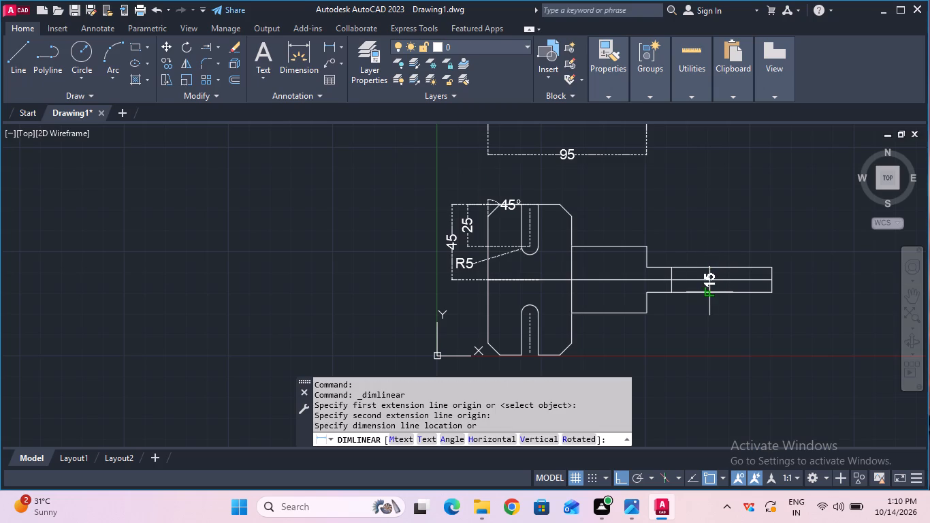
{"action": "left_click", "coordinate": [719, 293]}
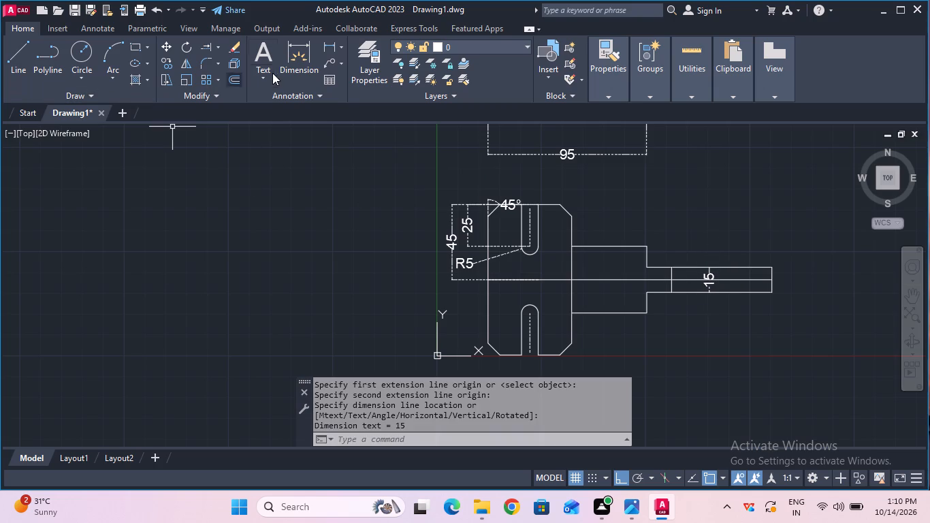
Add vertical linear dimensions for the lower view's full height at the slotted block and for the middle block's height, right of the slotted block.
{"action": "left_click", "coordinate": [326, 52]}
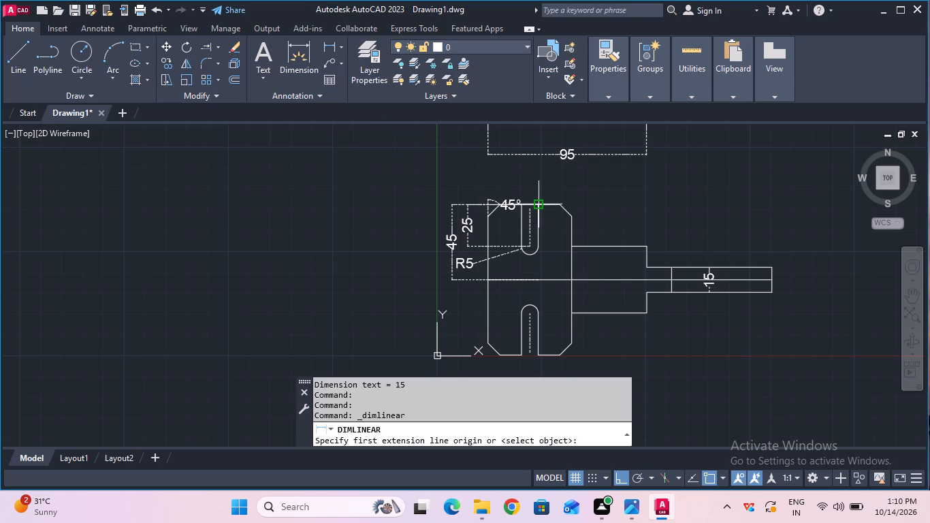
{"action": "scroll", "coordinate": [538, 204], "scroll_direction": "up", "scroll_amount": 3}
{"action": "scroll", "coordinate": [537, 203], "scroll_direction": "down", "scroll_amount": 2}
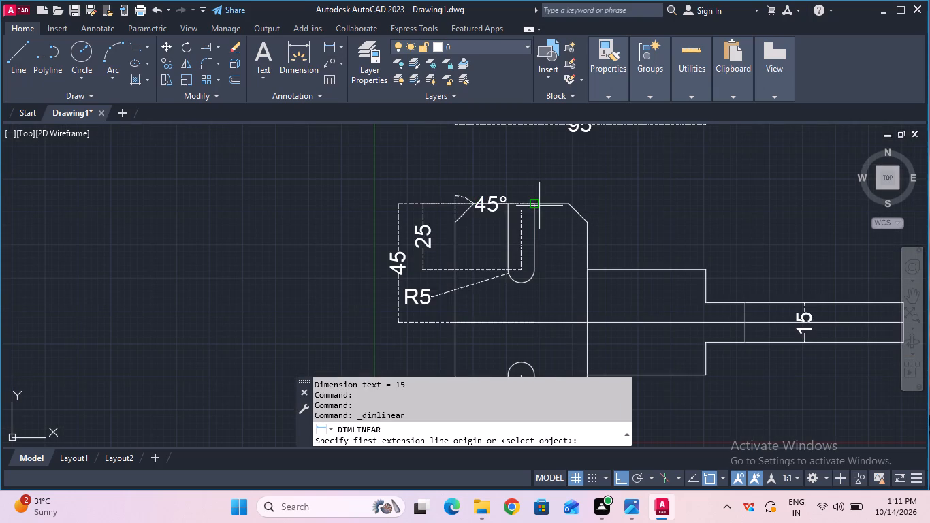
{"action": "scroll", "coordinate": [539, 206], "scroll_direction": "down", "scroll_amount": 1}
{"action": "left_click", "coordinate": [539, 207]}
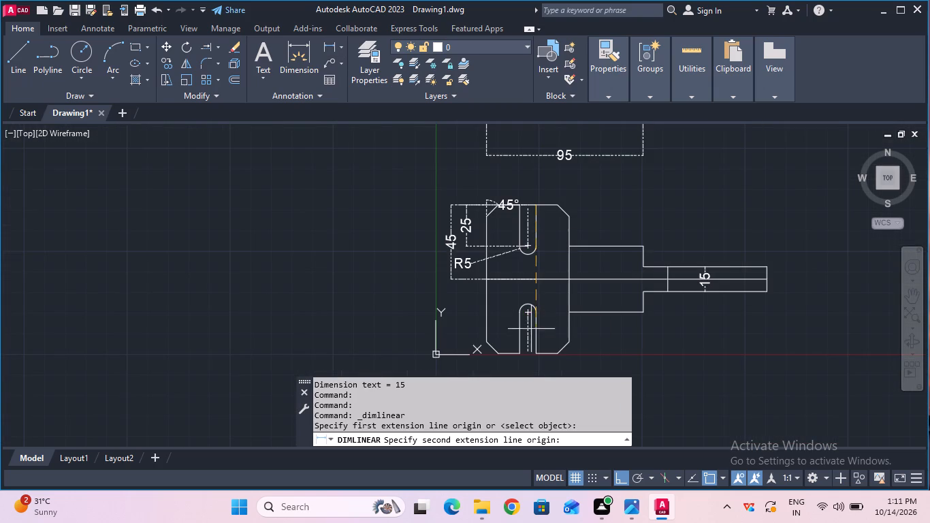
{"action": "left_click", "coordinate": [537, 348]}
{"action": "left_click", "coordinate": [609, 341]}
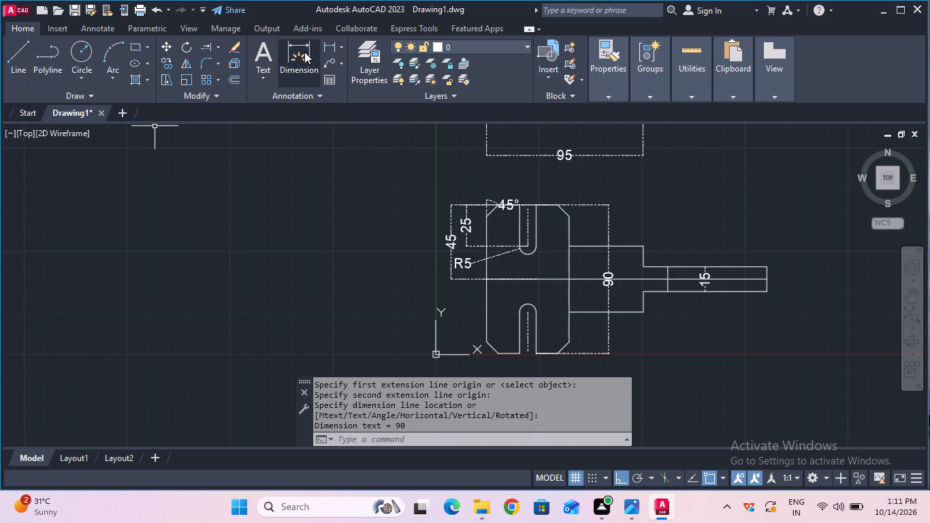
{"action": "left_click", "coordinate": [324, 45]}
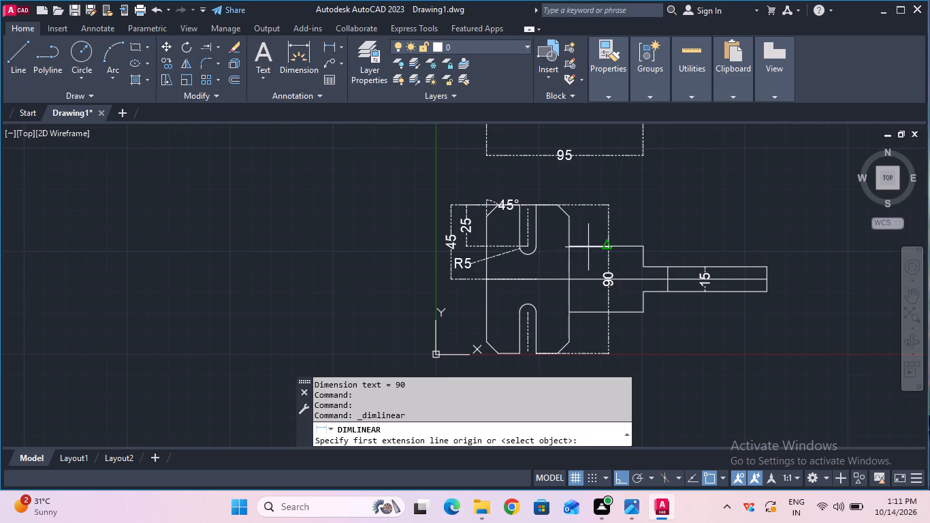
{"action": "left_click", "coordinate": [603, 244]}
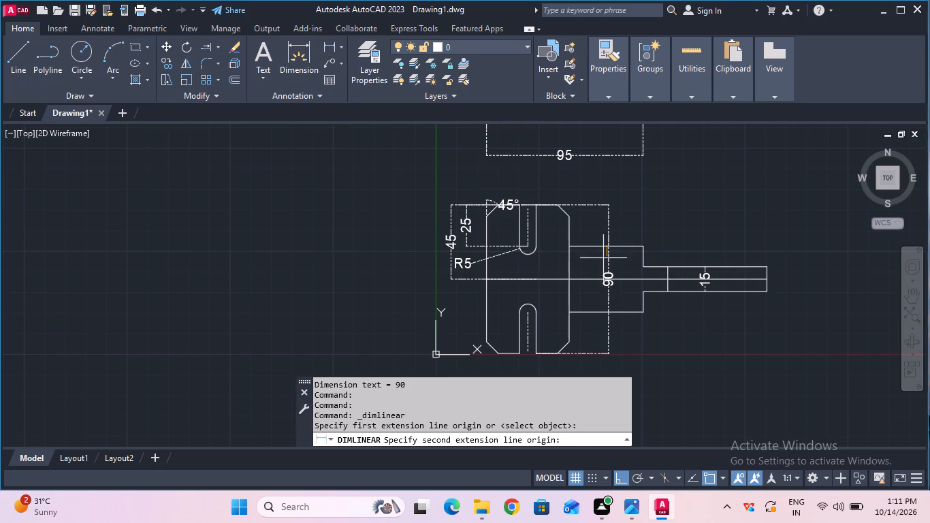
{"action": "left_click", "coordinate": [603, 310]}
{"action": "left_click", "coordinate": [626, 306]}
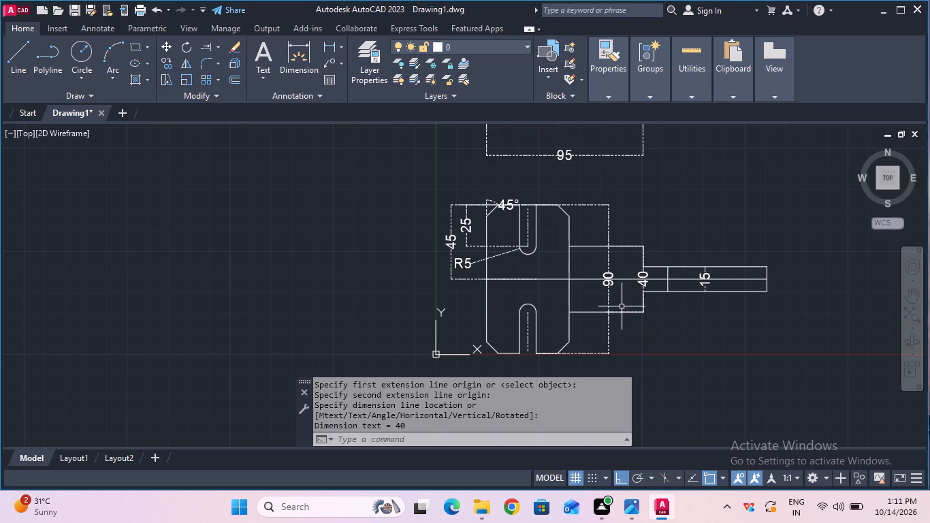
Run the LOGFILEOFF command to turn off the command log file.
{"action": "scroll", "coordinate": [599, 313], "scroll_direction": "down", "scroll_amount": 2}
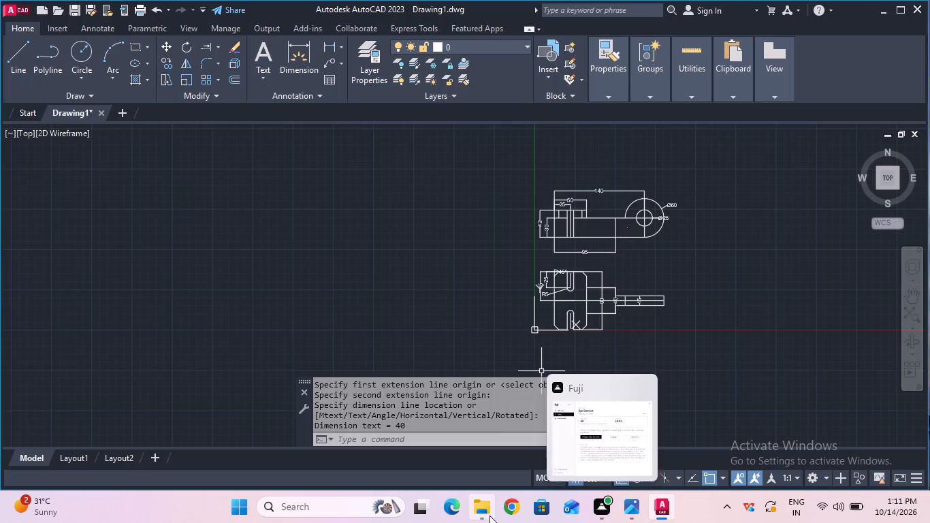
{"action": "left_click", "coordinate": [548, 444]}
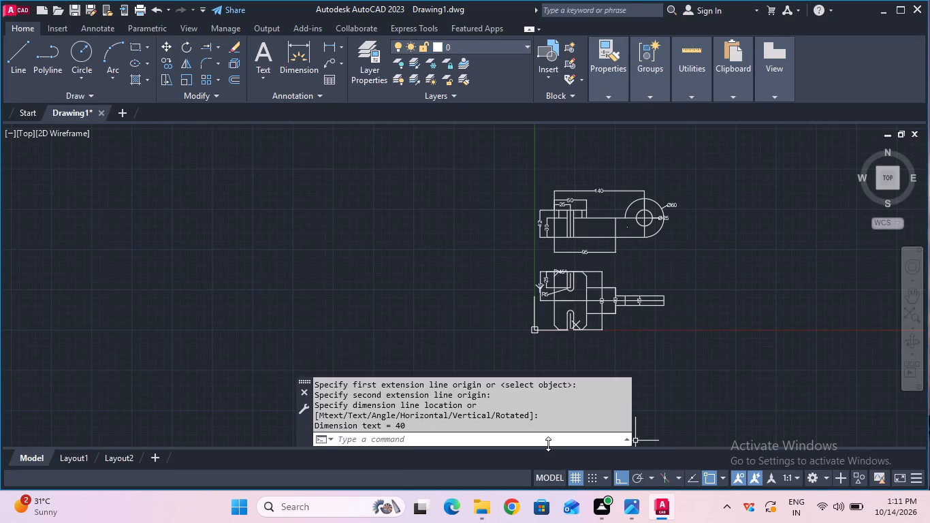
{"action": "type", "text": "log"}
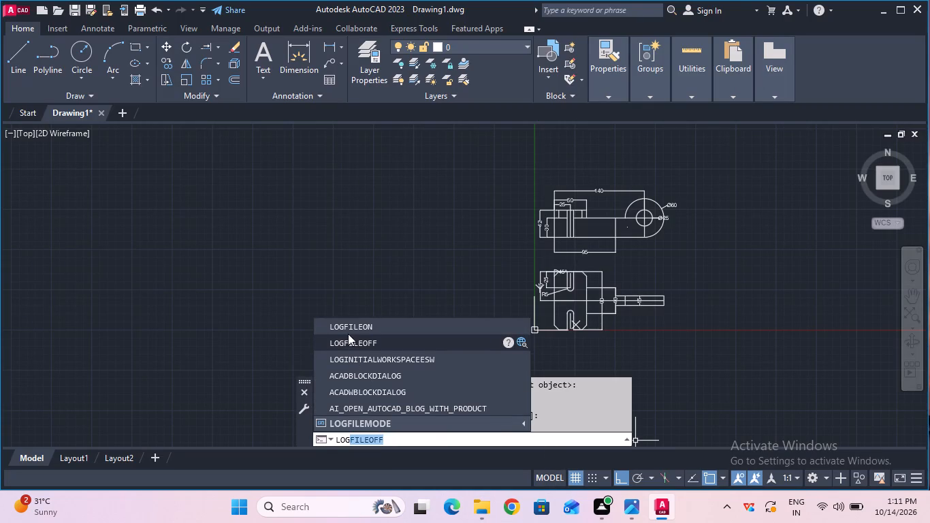
{"action": "left_click", "coordinate": [356, 336]}
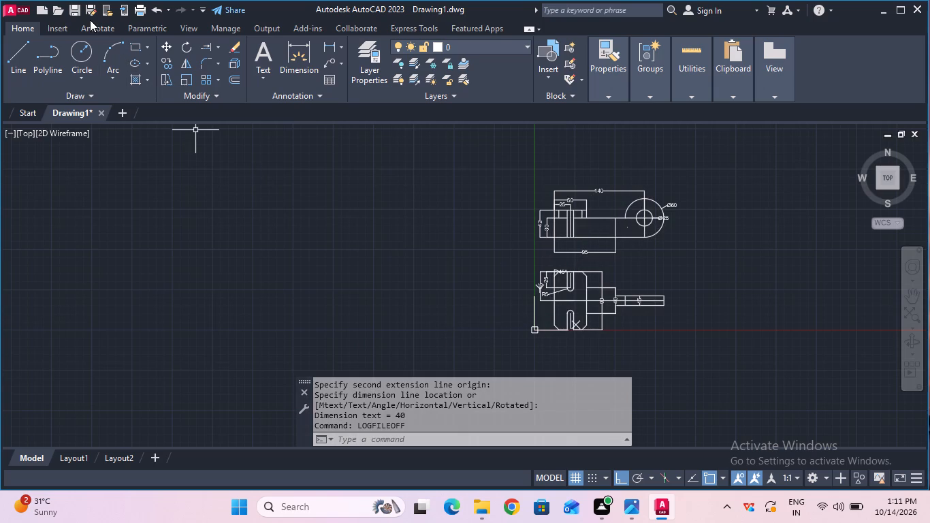
Save the drawing in the Documents folder as Eye Bracket in AutoCAD 2018 Drawing format.
{"action": "left_click", "coordinate": [71, 11]}
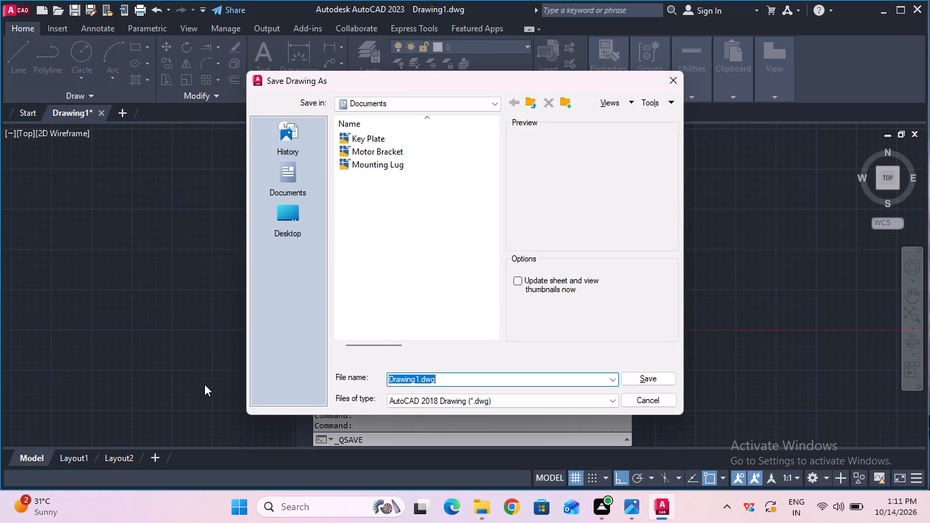
{"action": "key", "text": "BackSpace"}
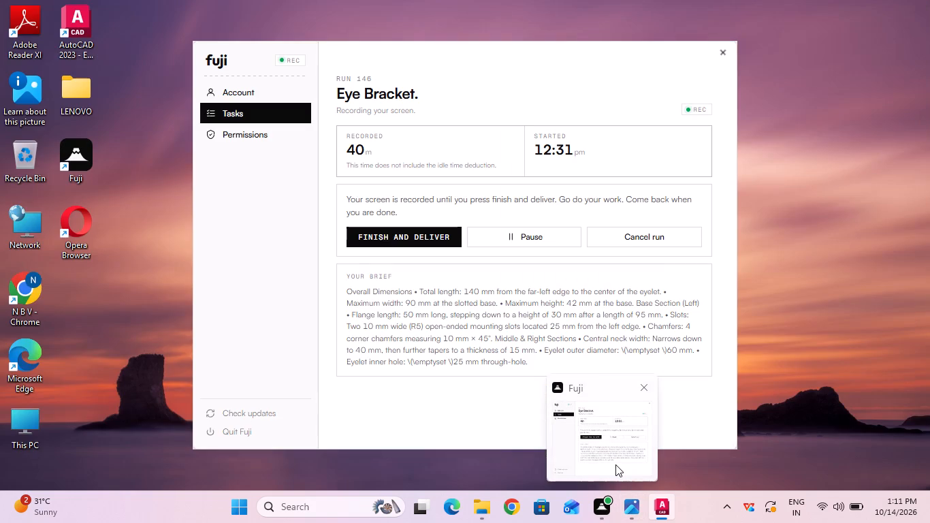
{"action": "left_click", "coordinate": [456, 373]}
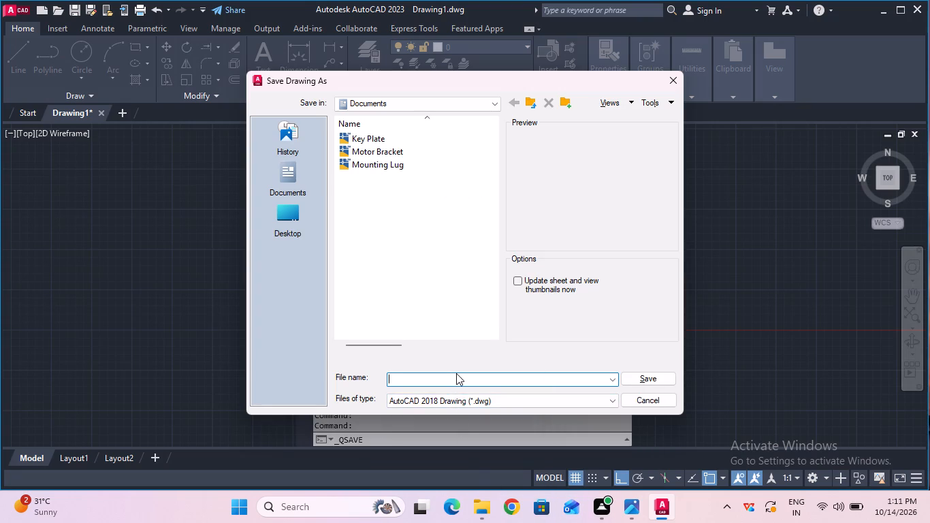
{"action": "key", "text": "e"}
{"action": "type", "text": "ye"}
{"action": "key", "text": "space"}
{"action": "key", "text": "b"}
{"action": "type", "text": "racket"}
{"action": "left_click", "coordinate": [632, 377]}
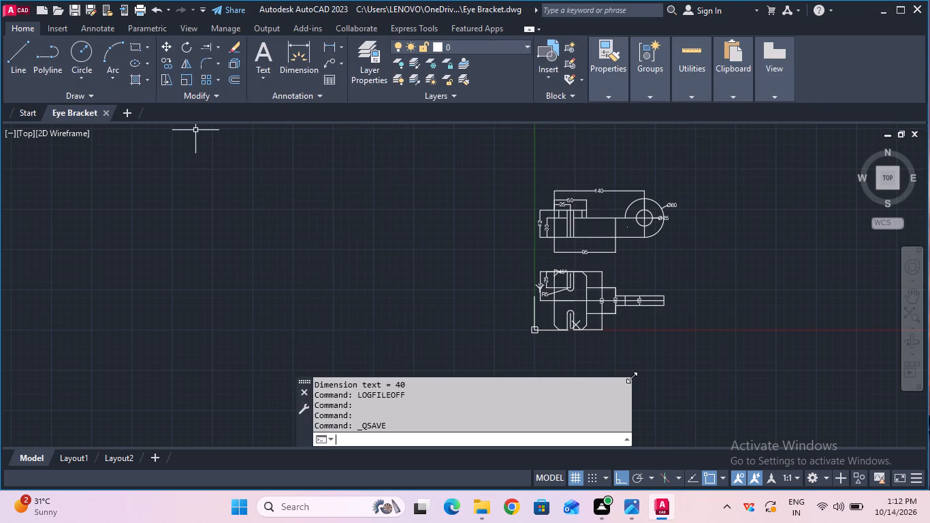
Set up a centred plot on ISO A4 (297.00 x 210.00 MM) paper, with a window plot area enclosing both dimensioned views.
{"action": "left_click", "coordinate": [144, 16]}
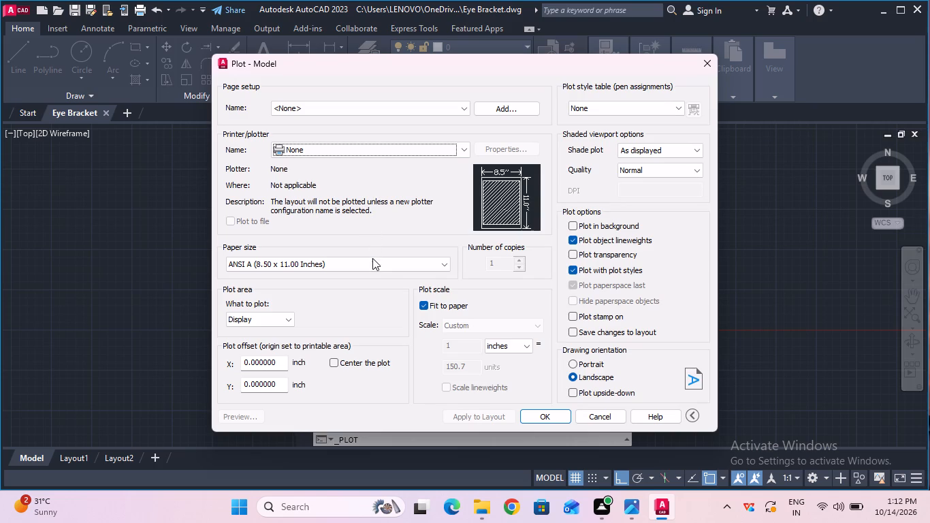
{"action": "left_click", "coordinate": [338, 361]}
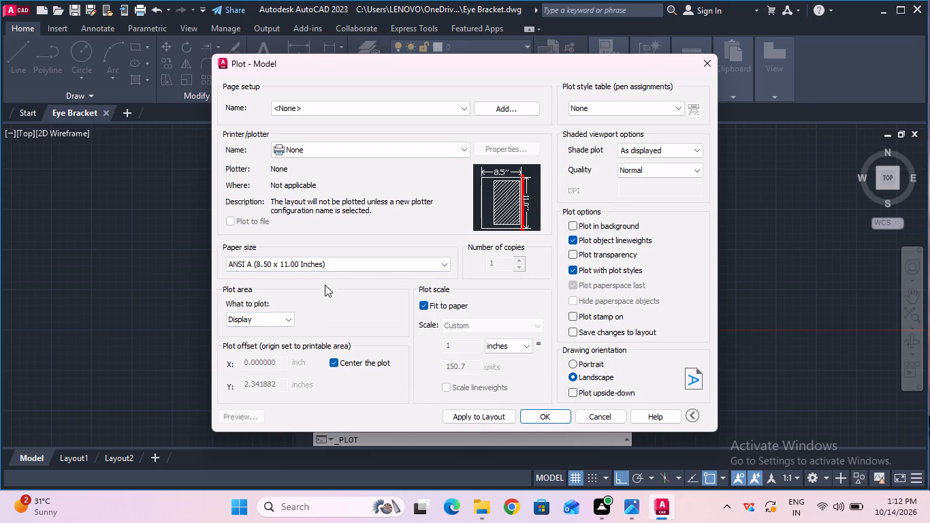
{"action": "left_click", "coordinate": [336, 268]}
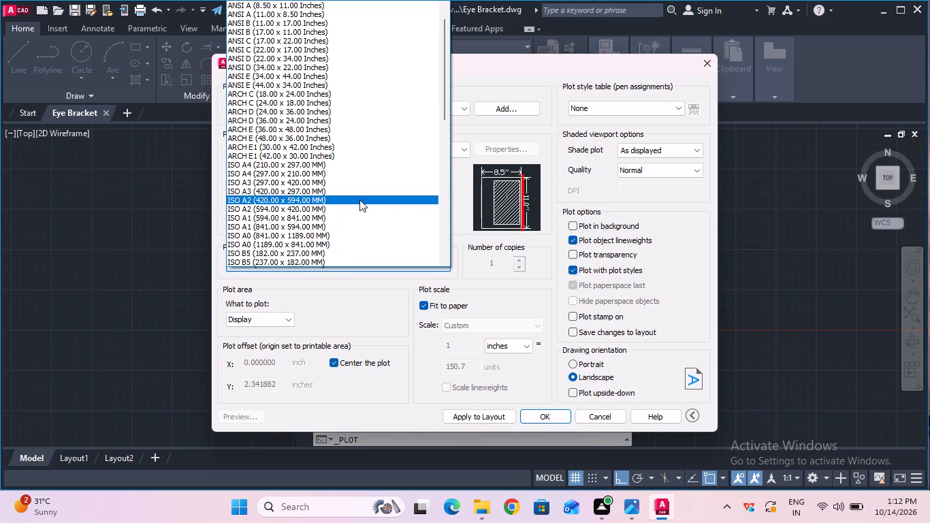
{"action": "left_click", "coordinate": [368, 176]}
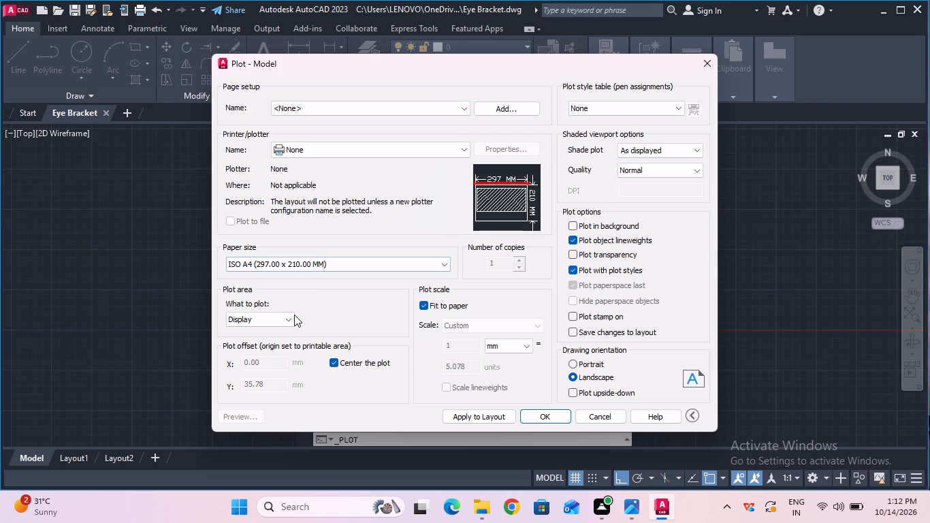
{"action": "left_click", "coordinate": [292, 317]}
{"action": "left_click", "coordinate": [274, 358]}
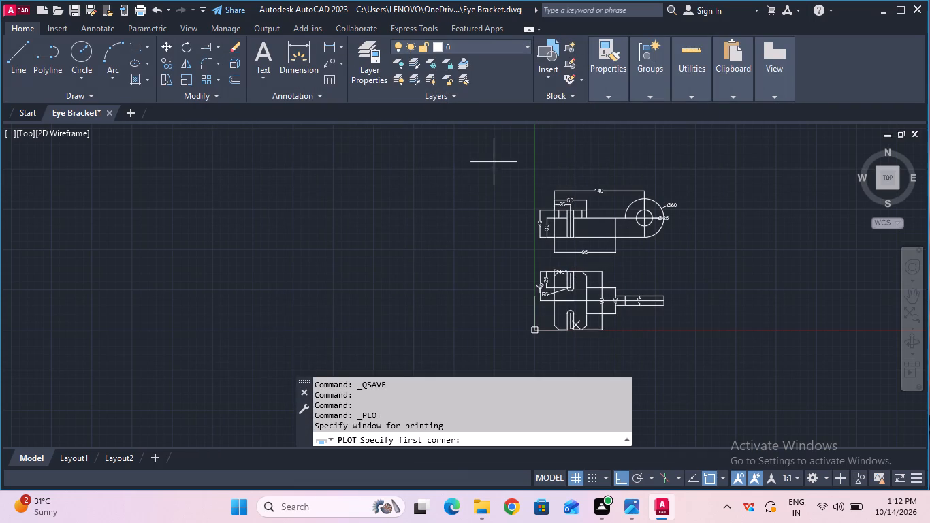
{"action": "left_click", "coordinate": [520, 157]}
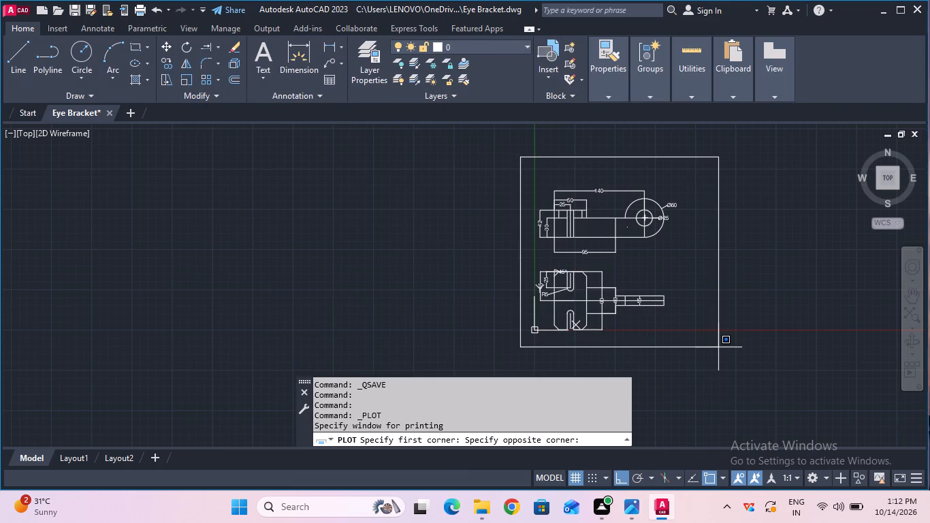
{"action": "left_click", "coordinate": [718, 347]}
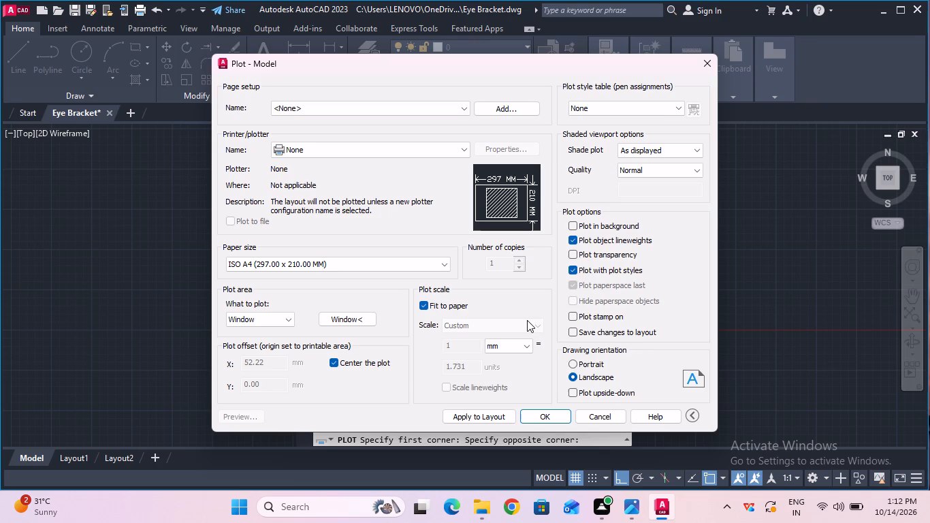
Plot with DWG To PDF.pc3 and save the output in Documents as Eye Bracket-Model.pdf.
{"action": "left_click", "coordinate": [416, 155]}
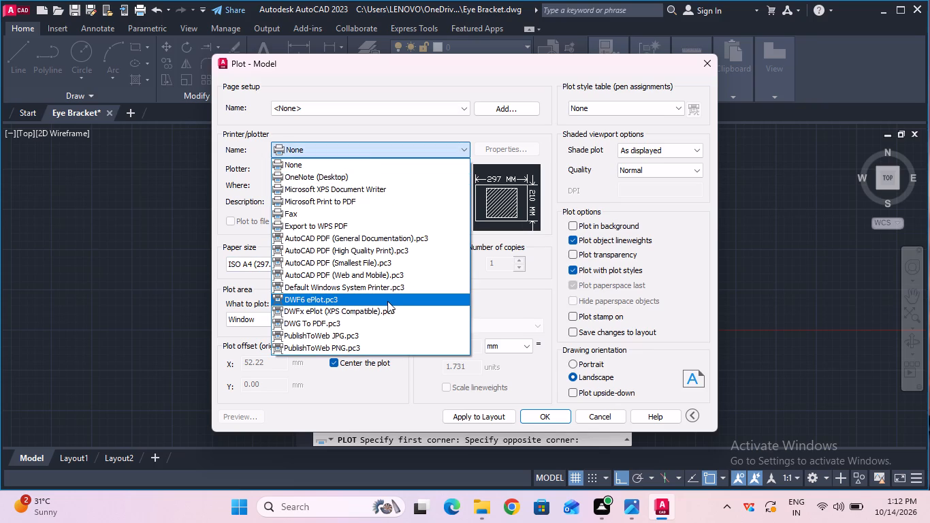
{"action": "left_click", "coordinate": [376, 323]}
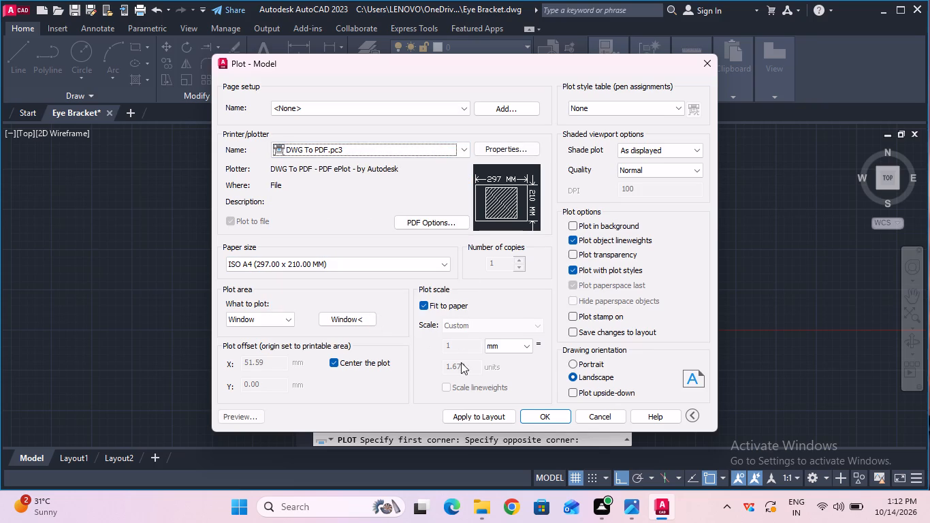
{"action": "left_click", "coordinate": [528, 409]}
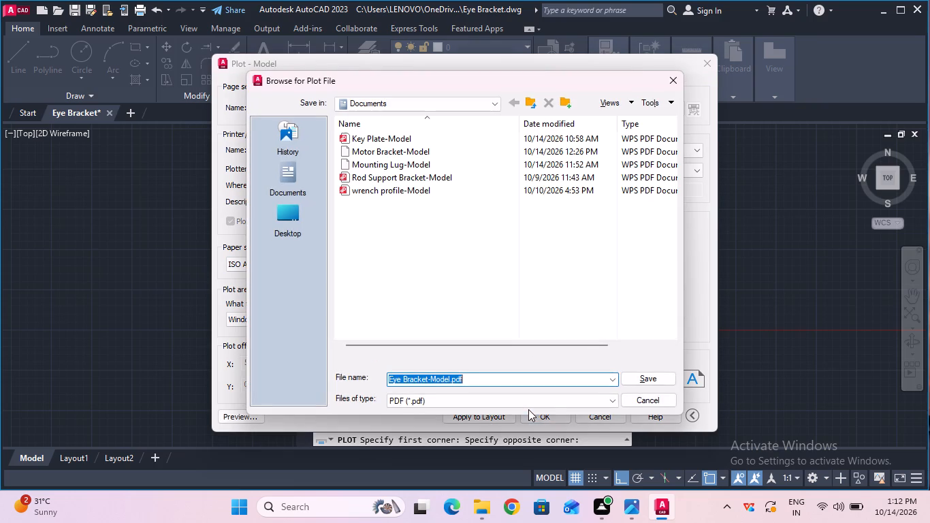
{"action": "left_click", "coordinate": [639, 385]}
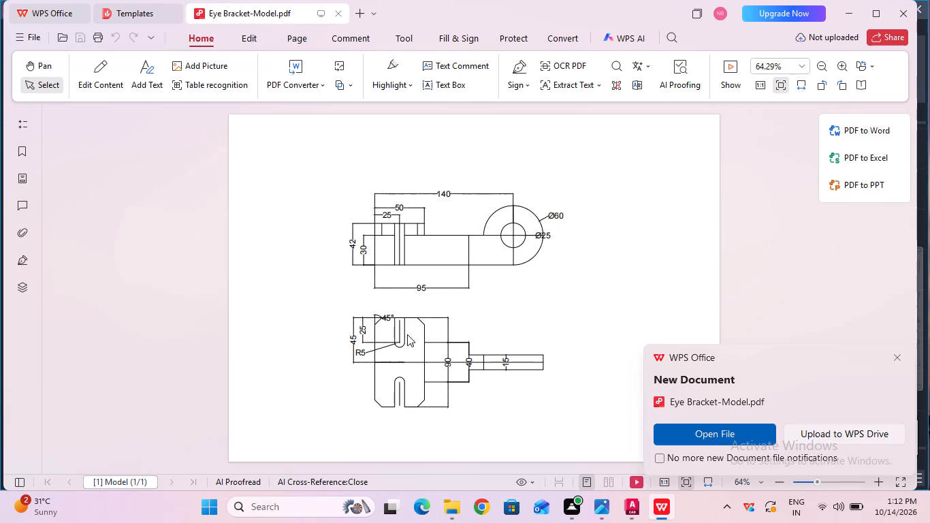
Close the plotted PDF in WPS Office and quit AutoCAD, saving the changes to Eye Bracket.dwg.
{"action": "left_click", "coordinate": [901, 18]}
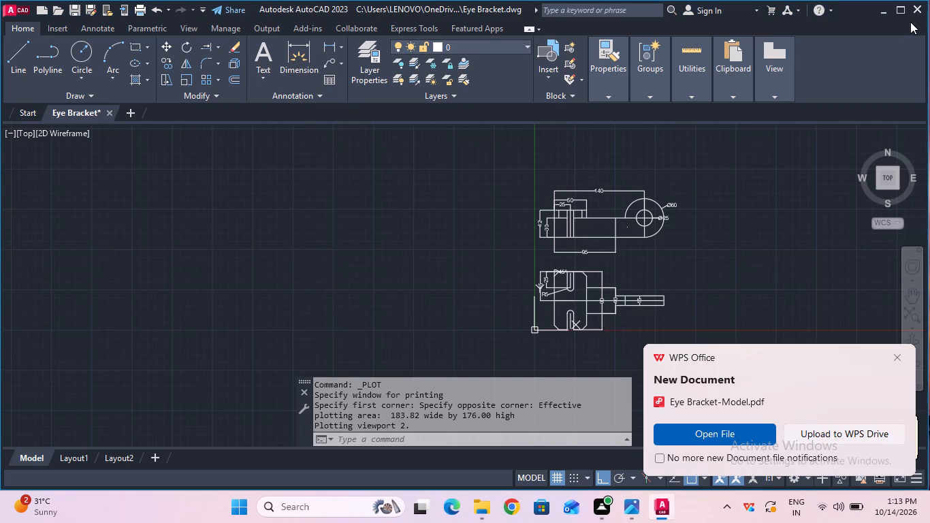
{"action": "left_click", "coordinate": [911, 15]}
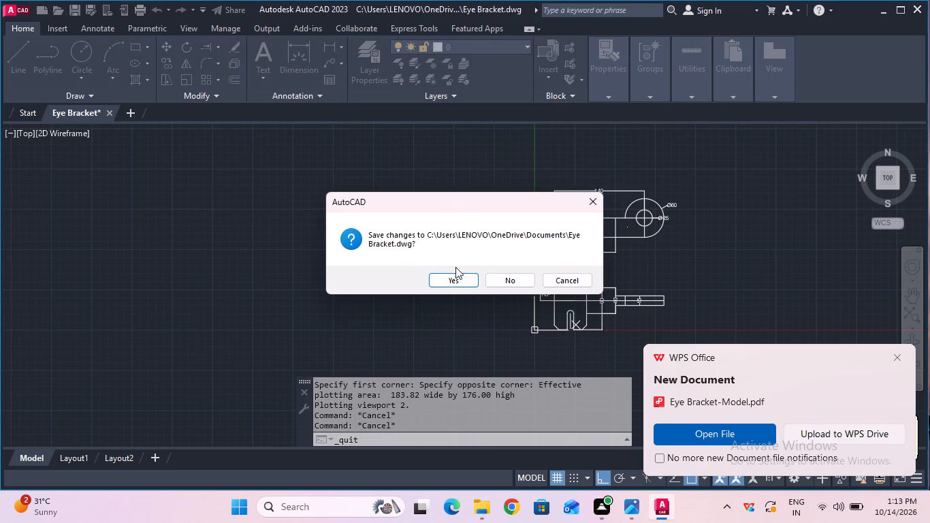
{"action": "left_click", "coordinate": [456, 273]}
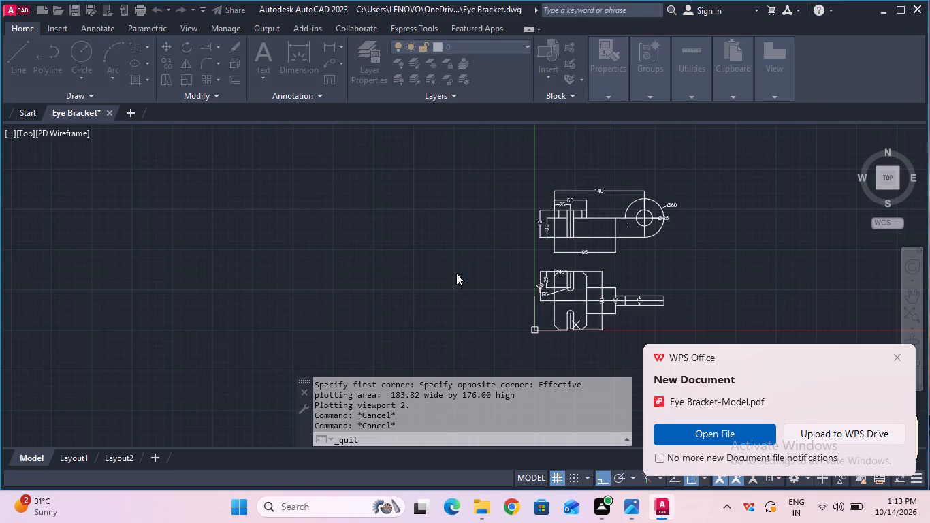